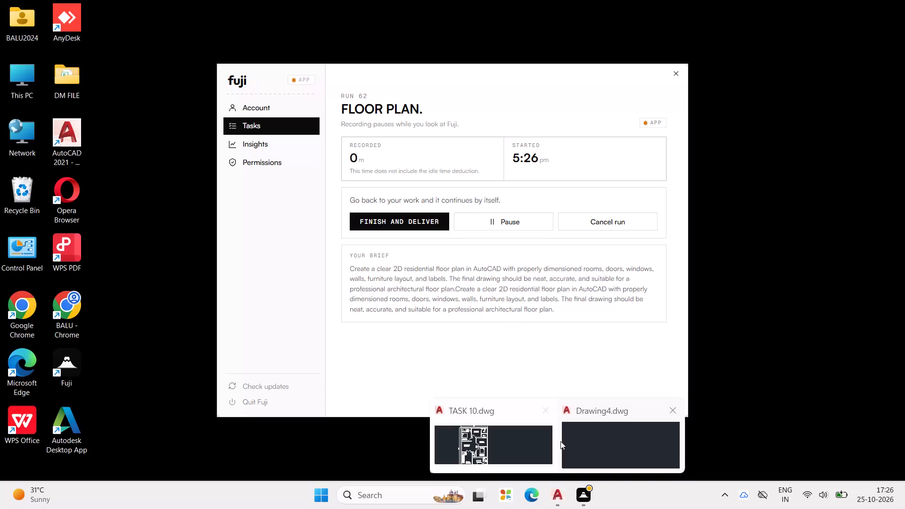
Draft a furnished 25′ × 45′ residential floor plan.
Switch to AutoCAD and close the TASK 10 drawing, saving its changes.
{"action": "left_click", "coordinate": [590, 435]}
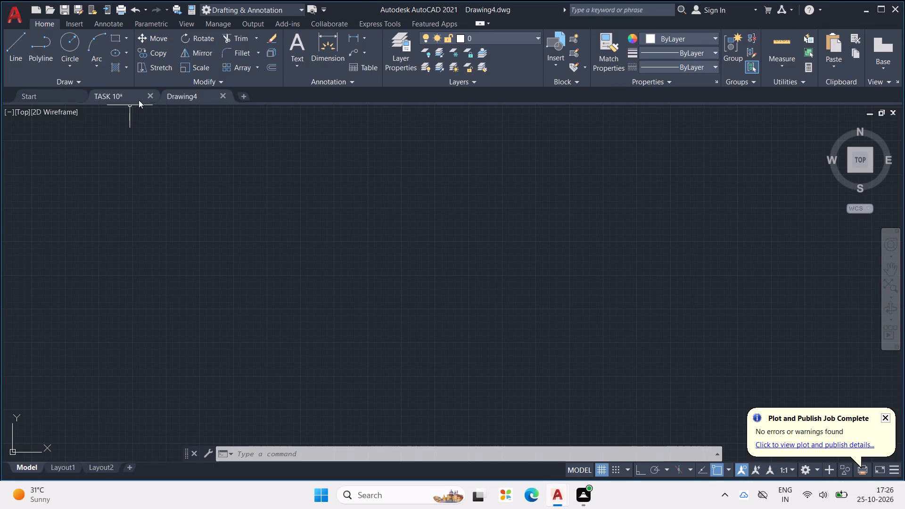
{"action": "left_click", "coordinate": [148, 97]}
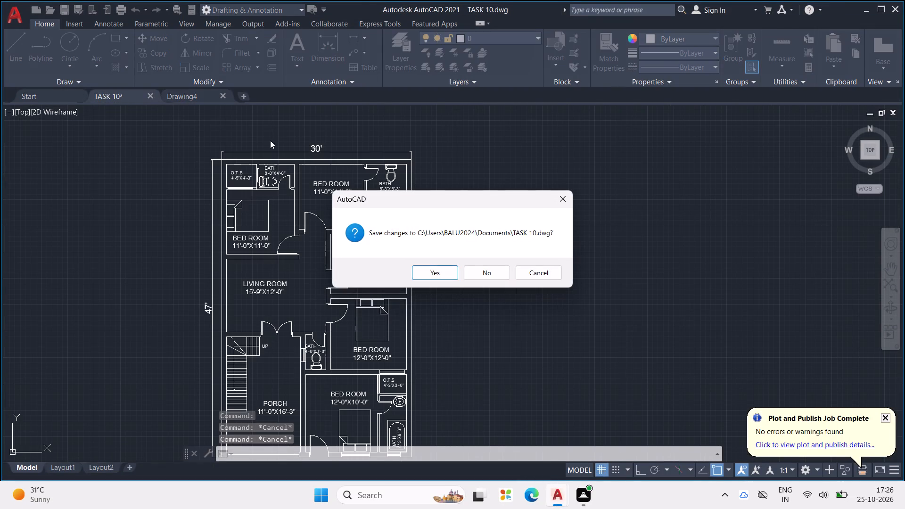
{"action": "left_click", "coordinate": [442, 272]}
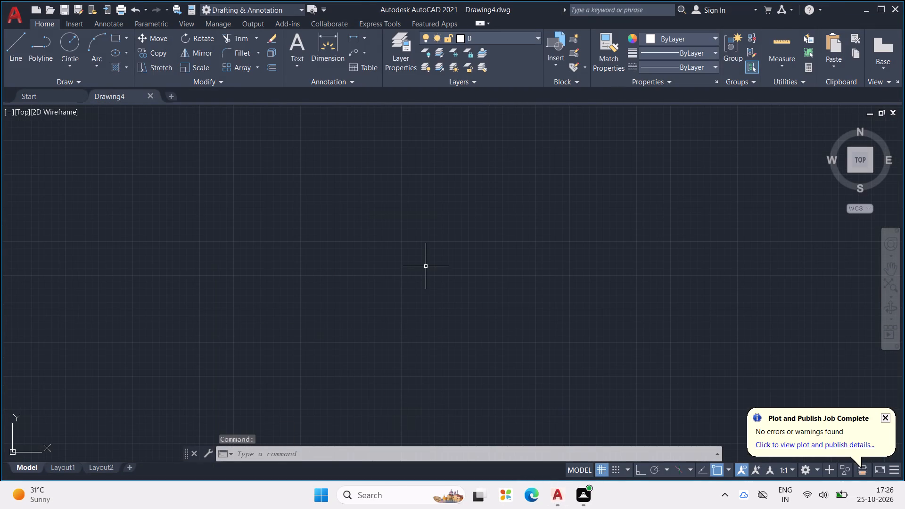
{"action": "key", "text": "Escape"}
{"action": "key", "text": "Escape"}
{"action": "key", "text": "Escape"}
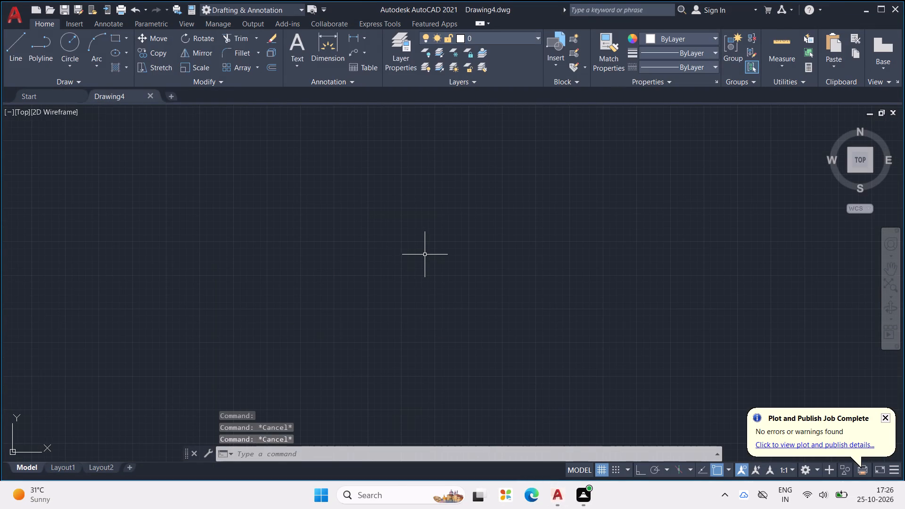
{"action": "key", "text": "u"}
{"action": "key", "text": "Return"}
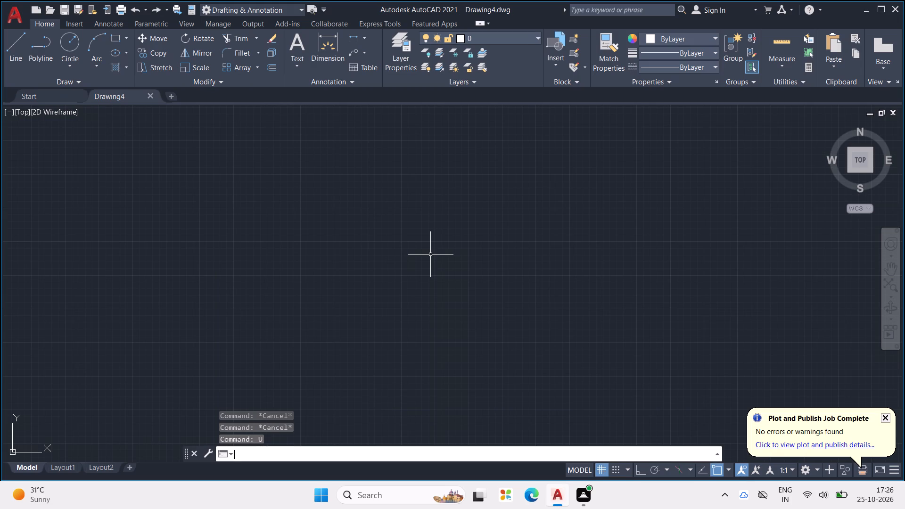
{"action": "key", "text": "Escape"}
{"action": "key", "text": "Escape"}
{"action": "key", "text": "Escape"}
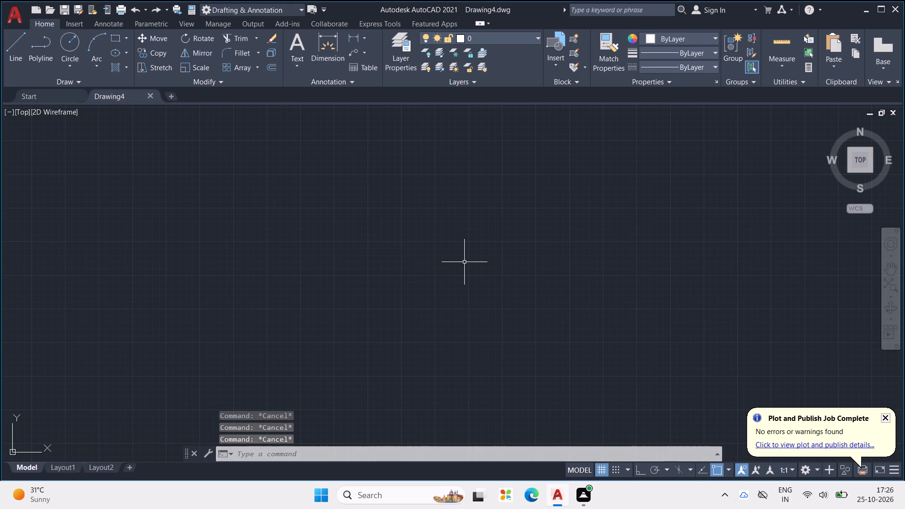
Configure the drawing units to Engineering length with 0'-0.0" precision and Inches as the insertion scale.
{"action": "type", "text": "UN"}
{"action": "key", "text": "Return"}
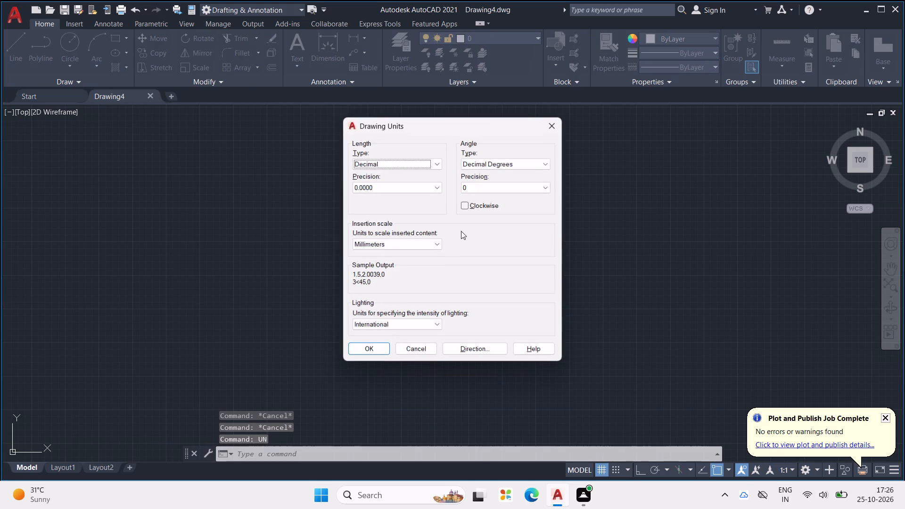
{"action": "left_click", "coordinate": [436, 164]}
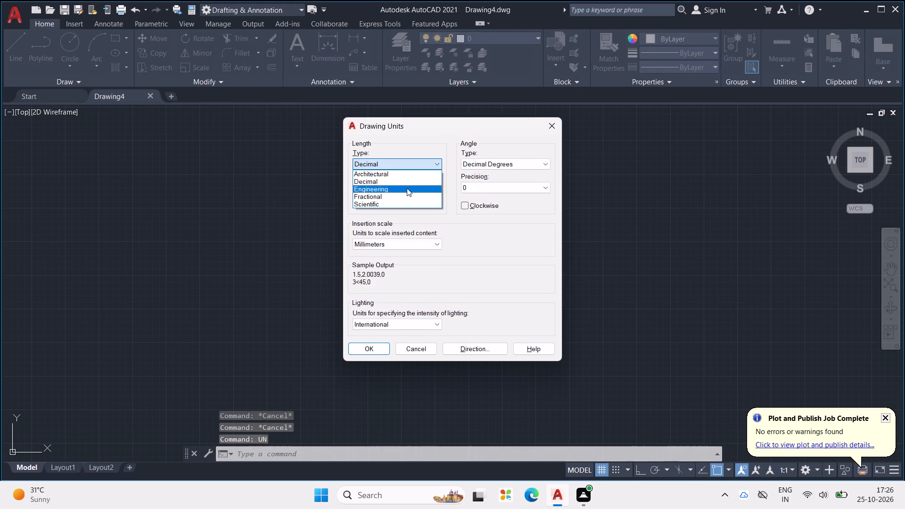
{"action": "left_click", "coordinate": [405, 189]}
{"action": "left_click", "coordinate": [405, 189]}
{"action": "left_click", "coordinate": [377, 201]}
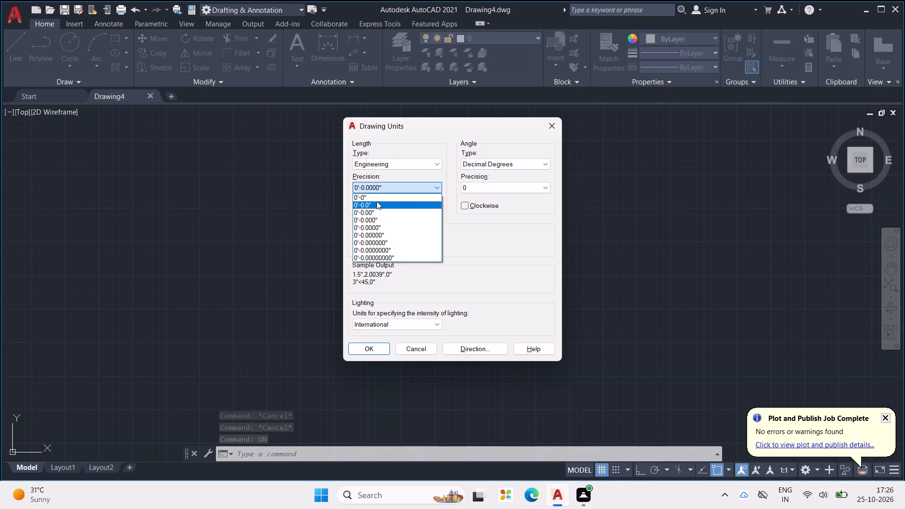
{"action": "left_click", "coordinate": [369, 243]}
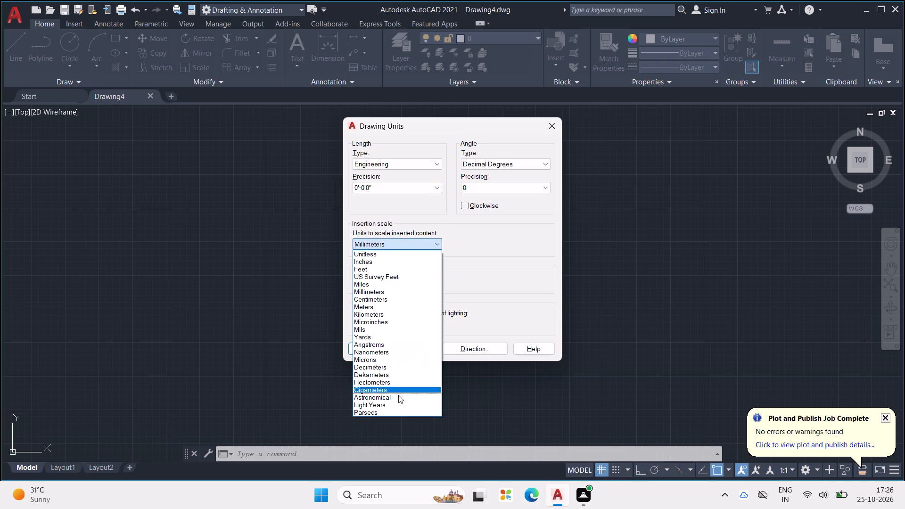
{"action": "left_click", "coordinate": [390, 264]}
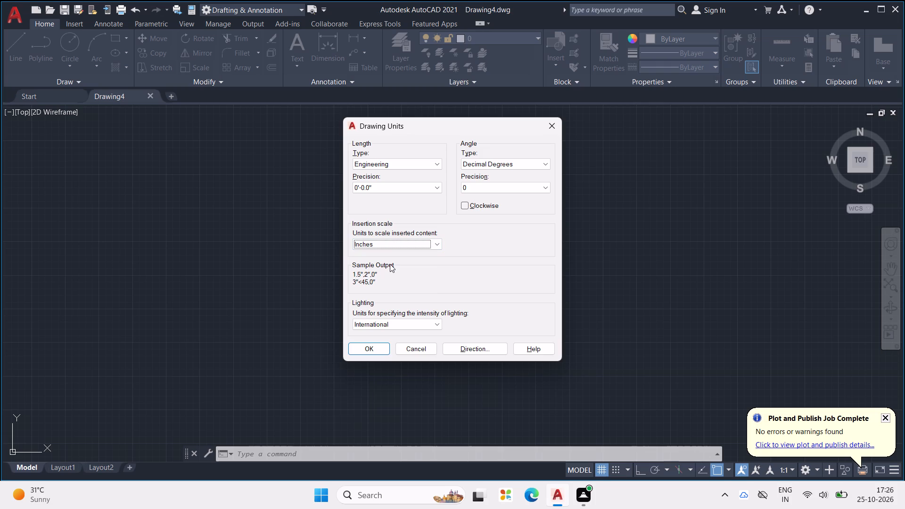
{"action": "left_click", "coordinate": [372, 343]}
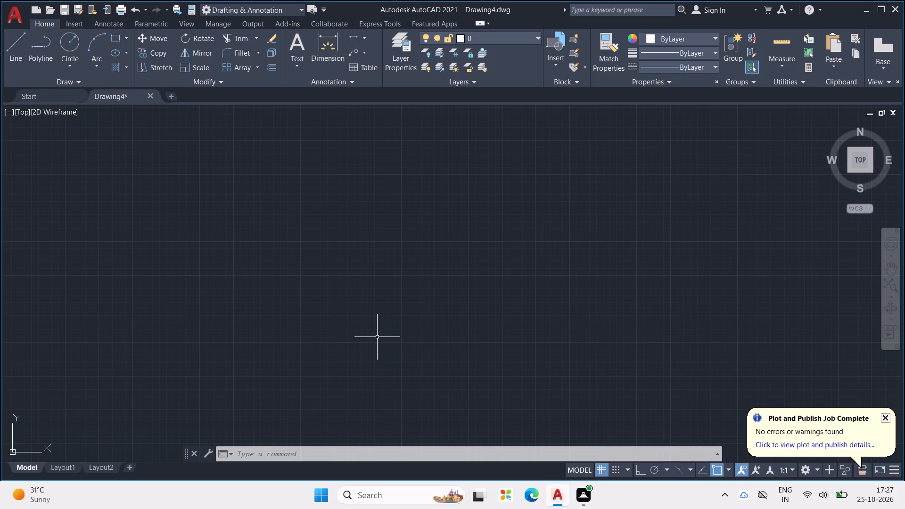
Modify the ISO-25 dimension style so its text height is 12".
{"action": "middle_click_drag", "start_coordinate": [377, 337], "coordinate": [476, 321]}
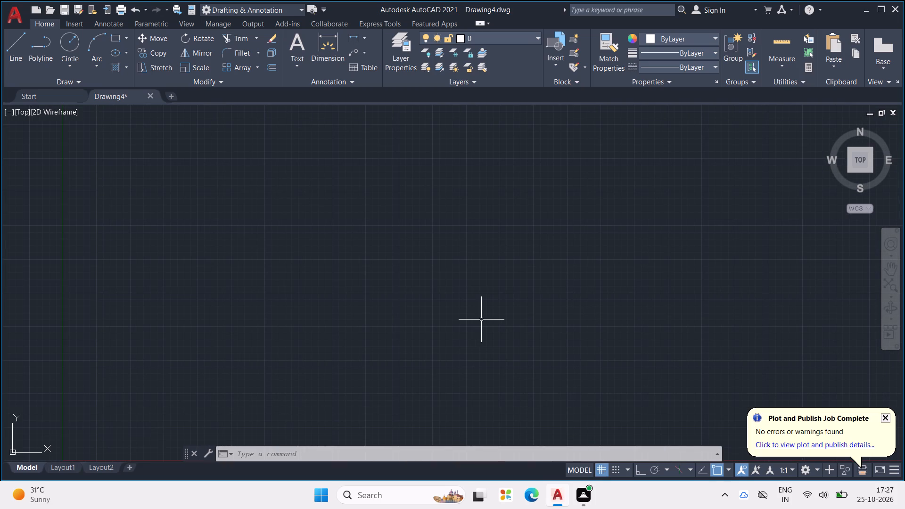
{"action": "key", "text": "d"}
{"action": "key", "text": "Return"}
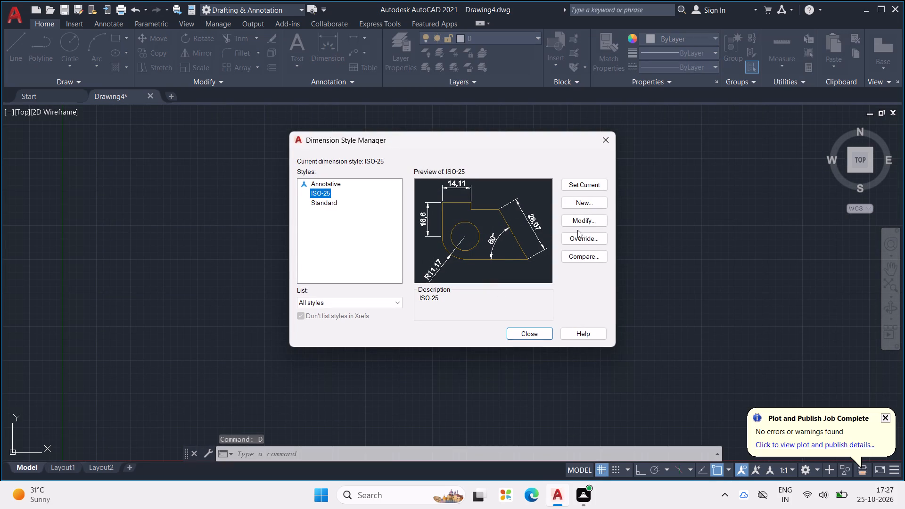
{"action": "left_click", "coordinate": [586, 224]}
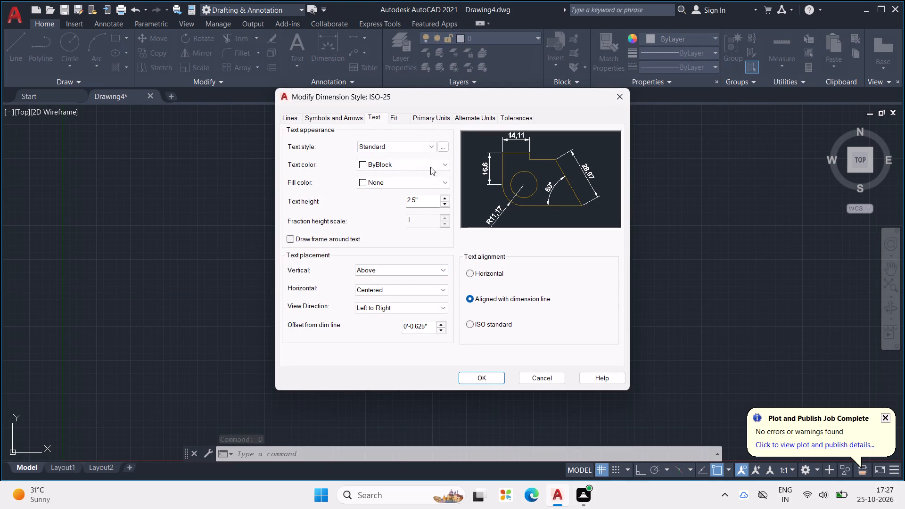
{"action": "left_click_drag", "start_coordinate": [429, 205], "coordinate": [344, 206]}
{"action": "type", "text": "12\""}
{"action": "key", "text": "Return"}
Set the ISO-25 style's primary units to Engineering format with 0'-0.0" precision, and make the style current.
{"action": "left_click", "coordinate": [444, 115]}
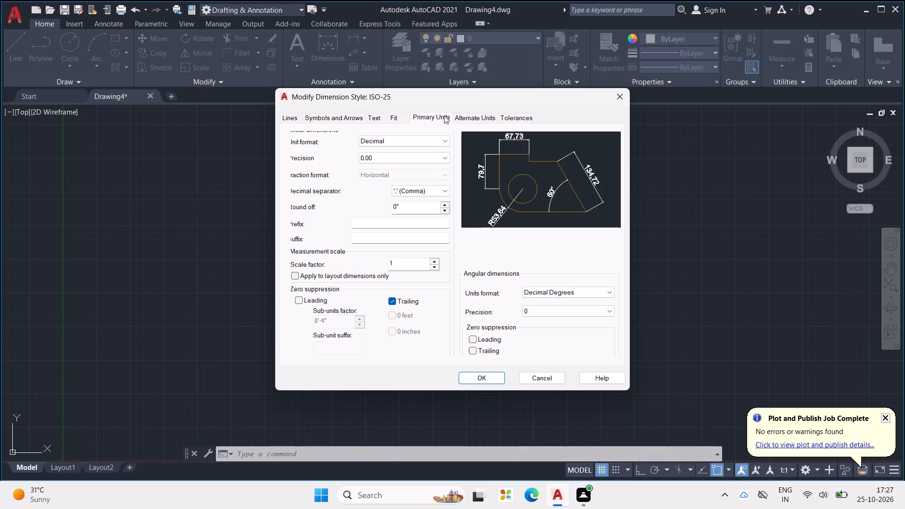
{"action": "left_click", "coordinate": [425, 140]}
{"action": "left_click", "coordinate": [403, 165]}
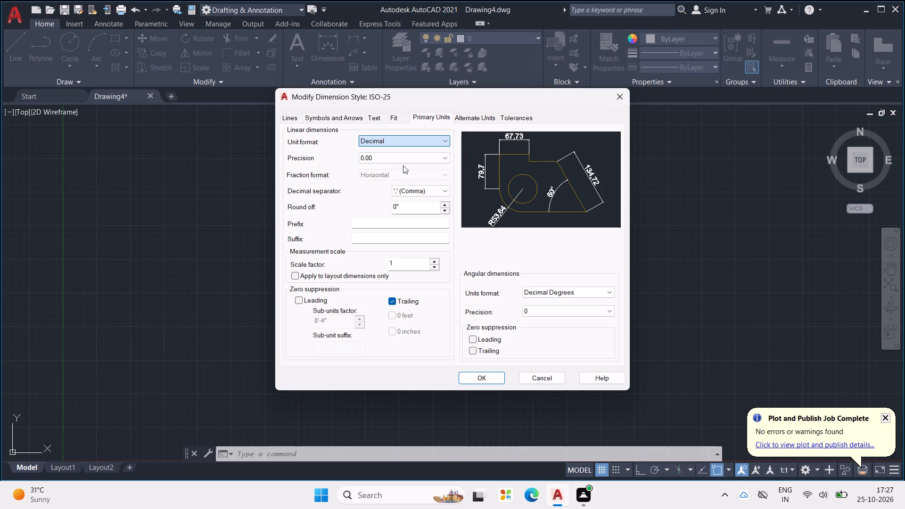
{"action": "left_click", "coordinate": [407, 156]}
{"action": "left_click", "coordinate": [399, 176]}
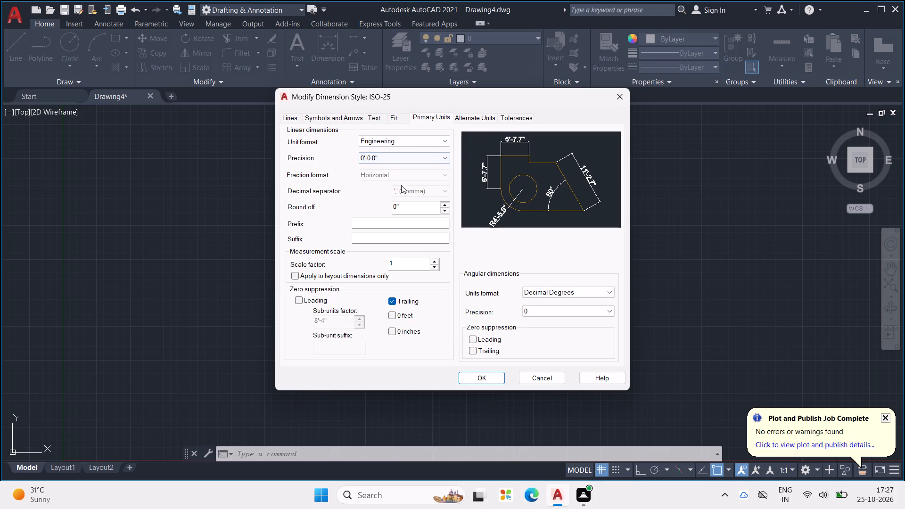
{"action": "left_click", "coordinate": [488, 377]}
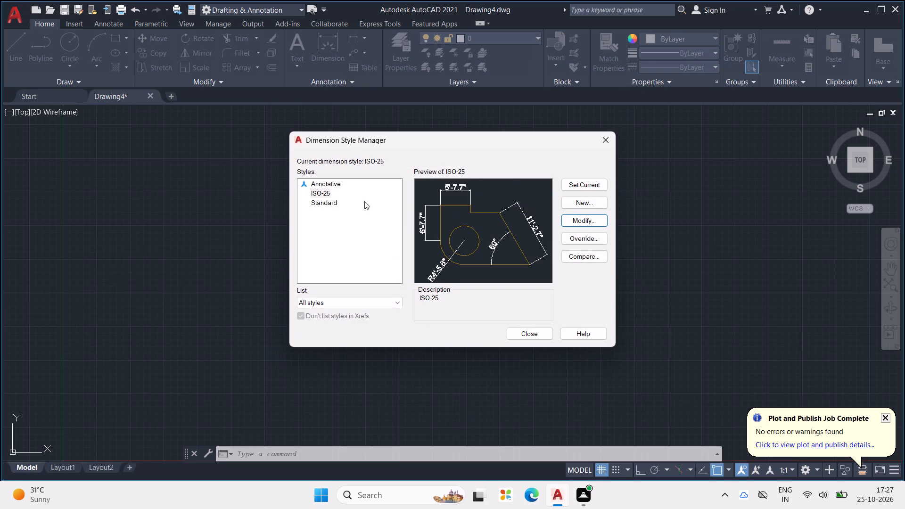
{"action": "left_click", "coordinate": [592, 179]}
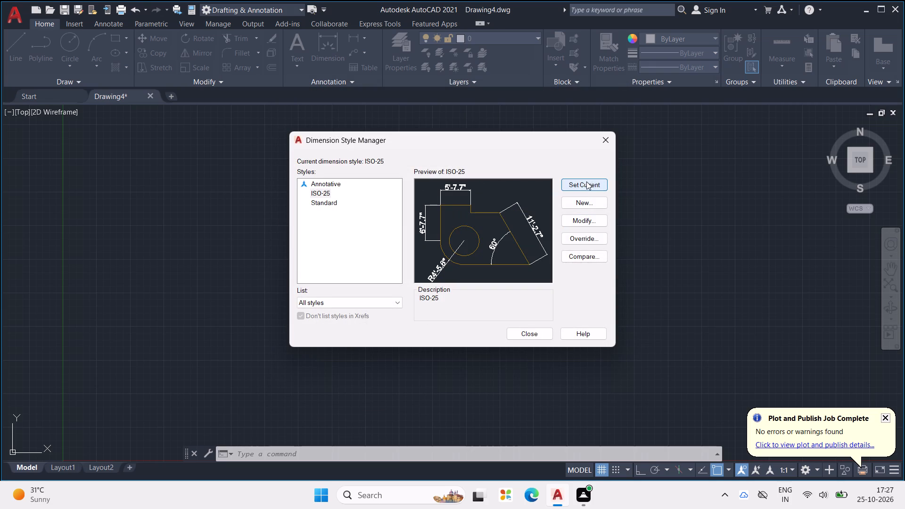
{"action": "left_click", "coordinate": [541, 335]}
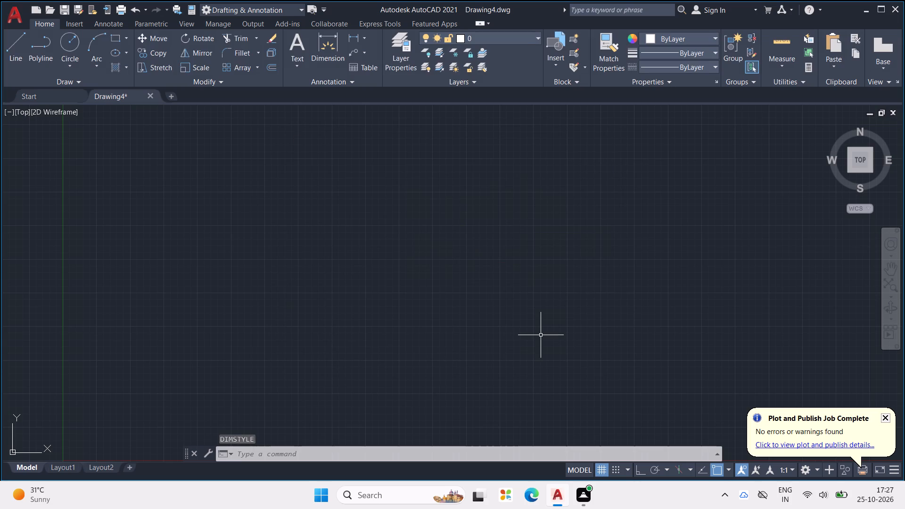
Draw the closed rectangular outer wall outline with orthogonal lines, 25' wide and 45' deep.
{"action": "key", "text": "l"}
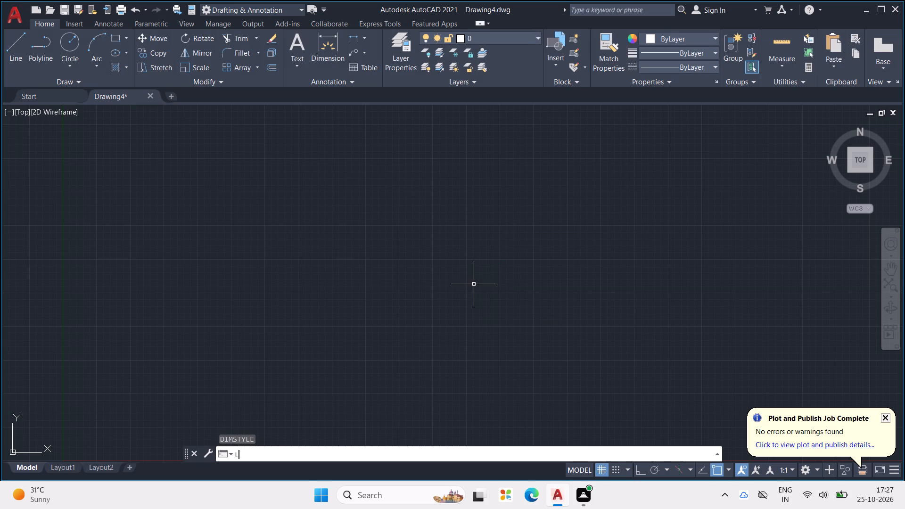
{"action": "key", "text": "Return"}
{"action": "left_click", "coordinate": [379, 197]}
{"action": "key", "text": "F8"}
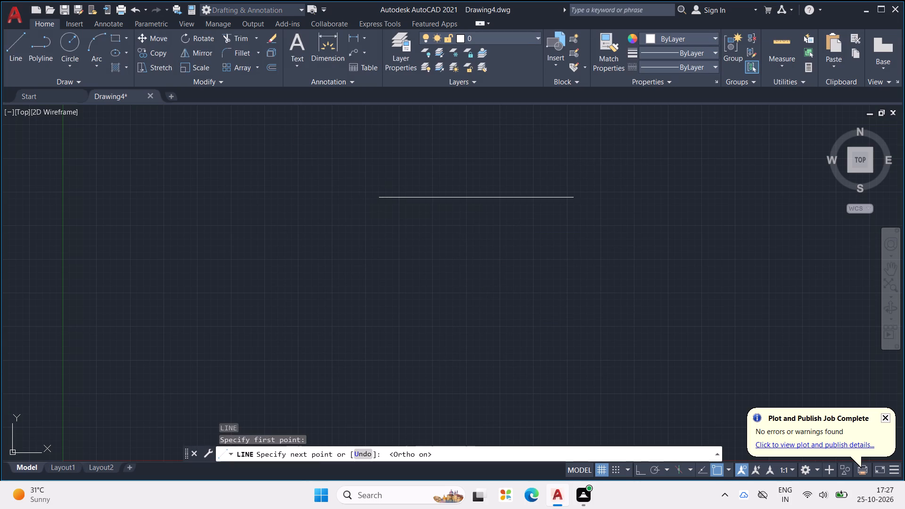
{"action": "type", "text": "25'"}
{"action": "key", "text": "Return"}
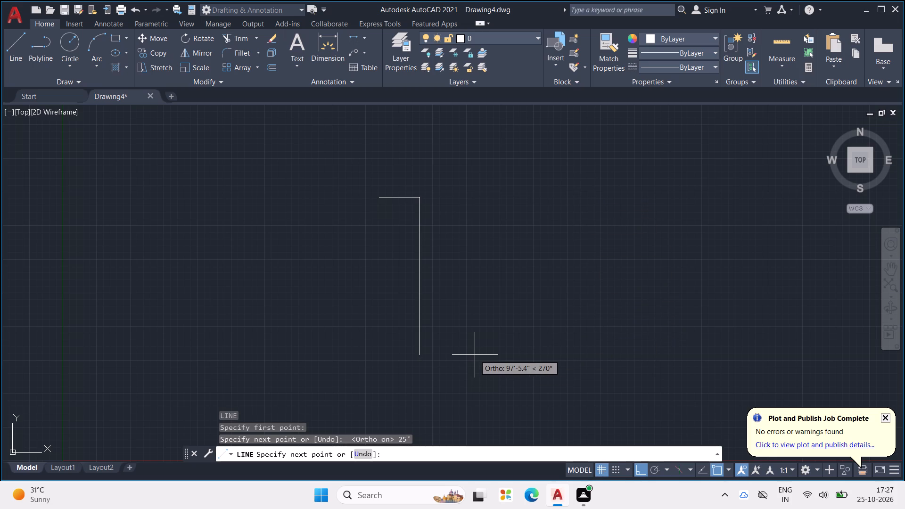
{"action": "type", "text": "45'"}
{"action": "key", "text": "Return"}
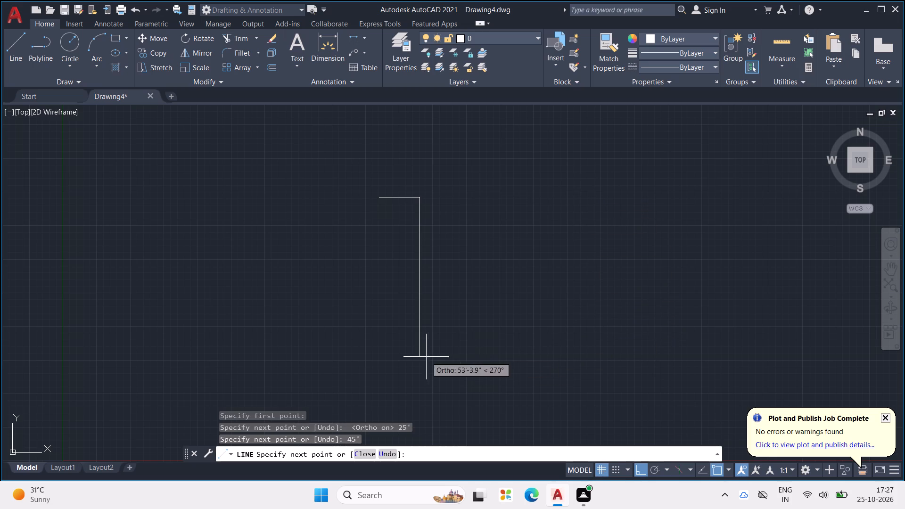
{"action": "type", "text": "25'"}
{"action": "key", "text": "Return"}
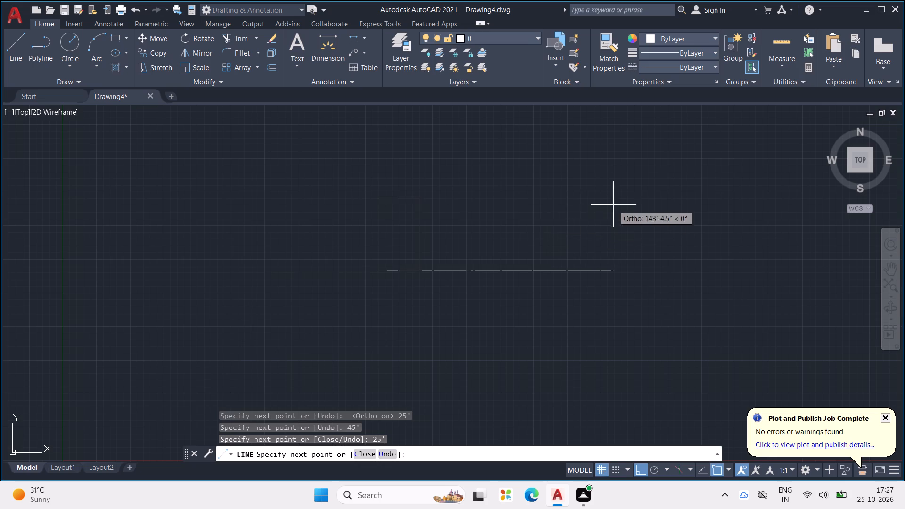
{"action": "scroll", "coordinate": [398, 215], "scroll_direction": "up", "scroll_amount": 2}
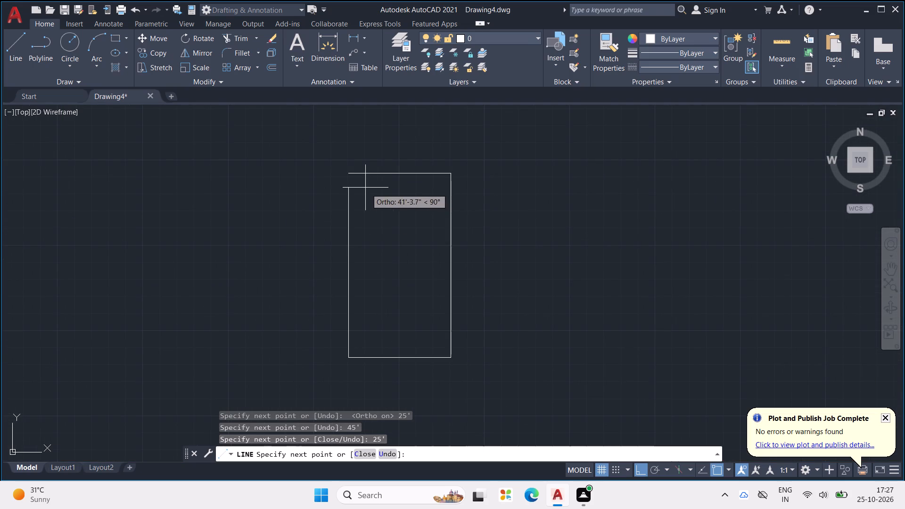
{"action": "left_click", "coordinate": [349, 173]}
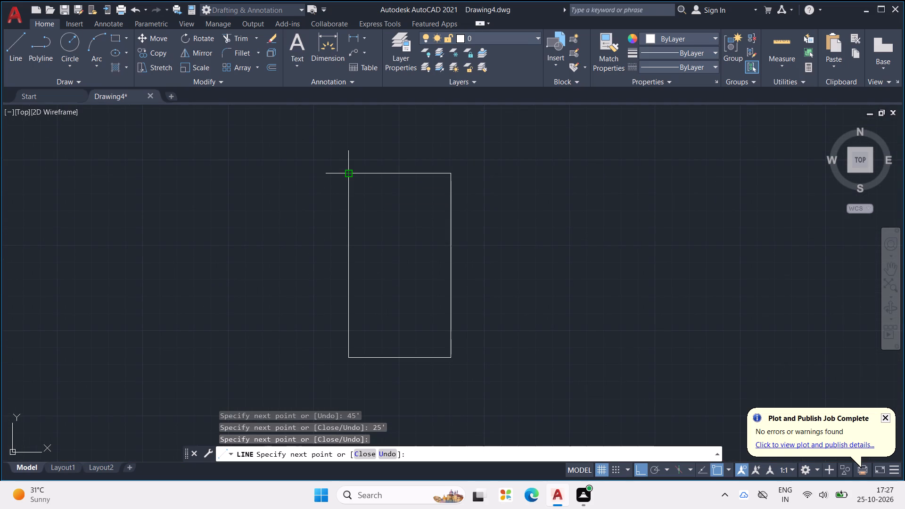
{"action": "key", "text": "Escape"}
{"action": "key", "text": "Escape"}
{"action": "key", "text": "Escape"}
{"action": "key", "text": "Escape"}
{"action": "key", "text": "Escape"}
Offset all four outer wall lines 9" inward to form the wall thickness.
{"action": "type", "text": "OG"}
{"action": "key", "text": "BackSpace"}
{"action": "type", "text": "FF"}
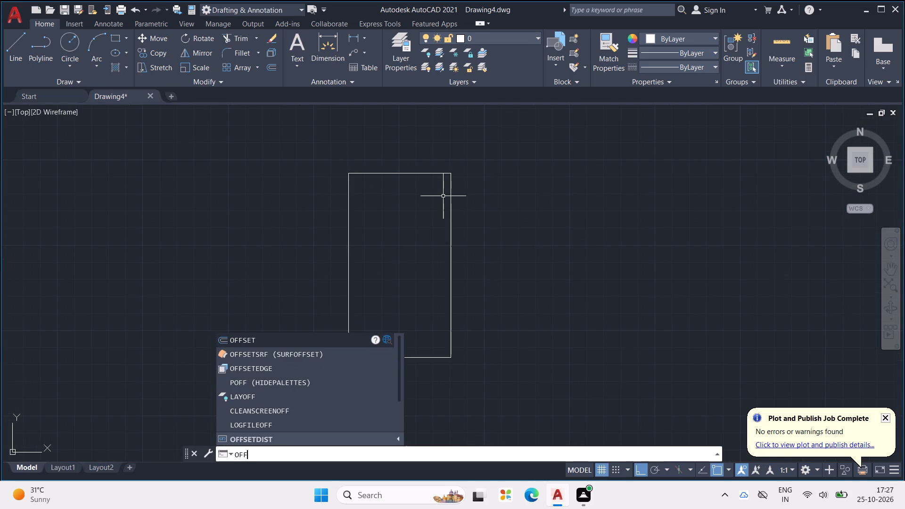
{"action": "key", "text": "Return"}
{"action": "type", "text": "9\""}
{"action": "key", "text": "Return"}
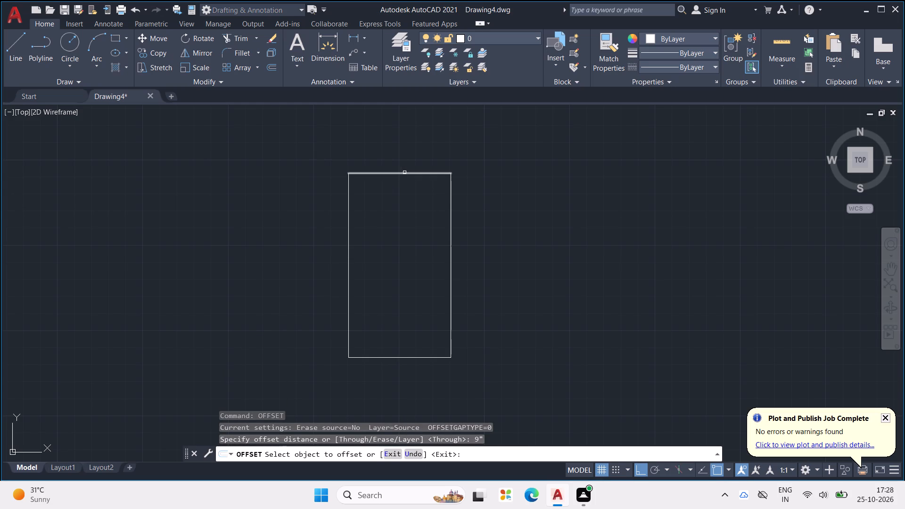
{"action": "left_click", "coordinate": [404, 173]}
{"action": "left_click", "coordinate": [414, 243]}
{"action": "left_click", "coordinate": [450, 275]}
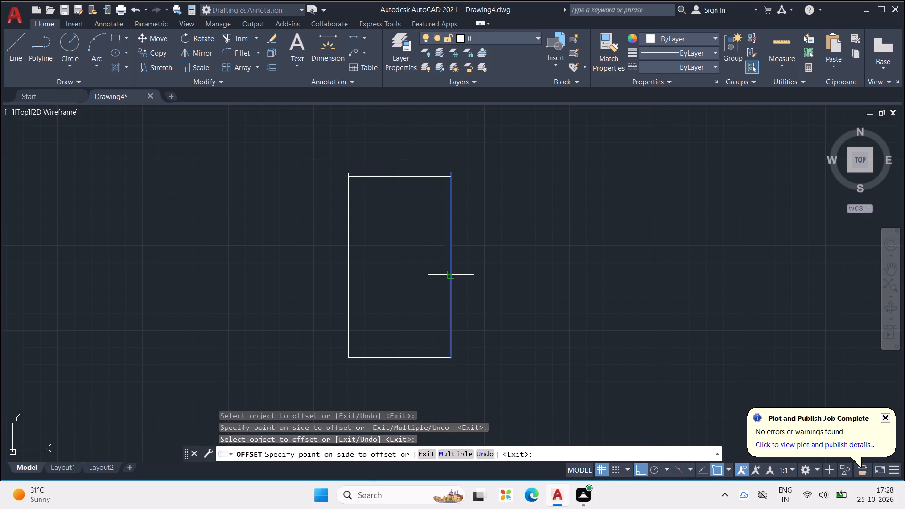
{"action": "left_click", "coordinate": [413, 289]}
{"action": "left_click", "coordinate": [348, 291]}
{"action": "left_click", "coordinate": [376, 297]}
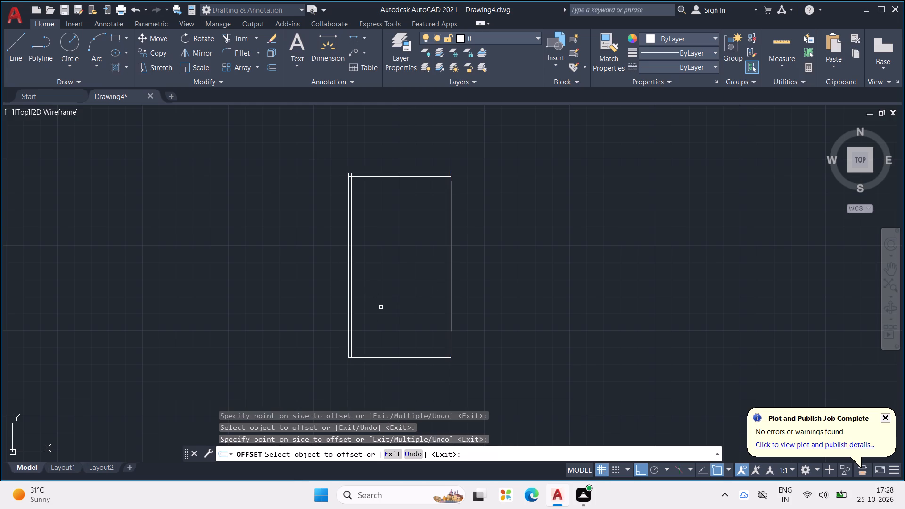
{"action": "left_click", "coordinate": [389, 357]}
{"action": "left_click", "coordinate": [384, 326]}
{"action": "key", "text": "Escape"}
{"action": "key", "text": "Escape"}
Trim the overlapping inner wall line ends at the upper-left corner of the outer wall.
{"action": "scroll", "coordinate": [363, 191], "scroll_direction": "up", "scroll_amount": 1}
{"action": "key", "text": "Escape"}
{"action": "key", "text": "Escape"}
{"action": "key", "text": "Escape"}
{"action": "key", "text": "Escape"}
{"action": "type", "text": "TR"}
{"action": "key", "text": "Return"}
{"action": "scroll", "coordinate": [345, 165], "scroll_direction": "up", "scroll_amount": 3}
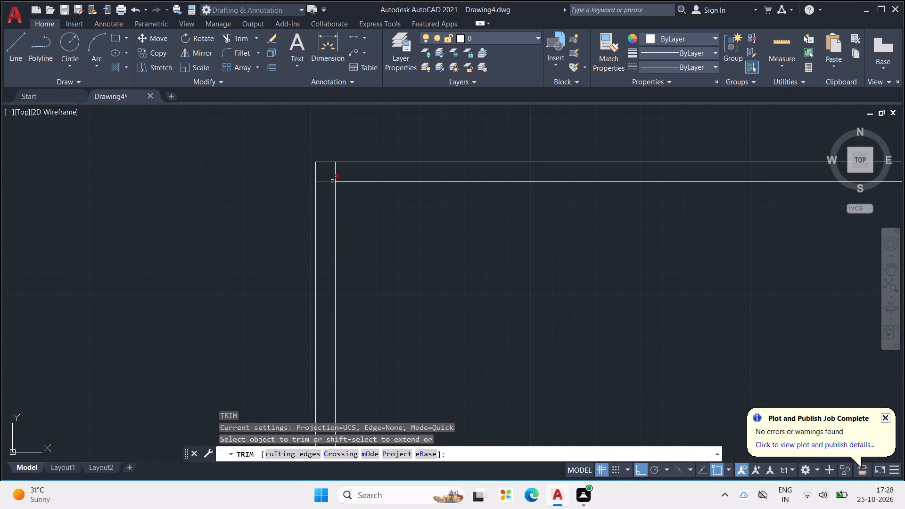
{"action": "left_click", "coordinate": [332, 181]}
{"action": "left_click", "coordinate": [334, 173]}
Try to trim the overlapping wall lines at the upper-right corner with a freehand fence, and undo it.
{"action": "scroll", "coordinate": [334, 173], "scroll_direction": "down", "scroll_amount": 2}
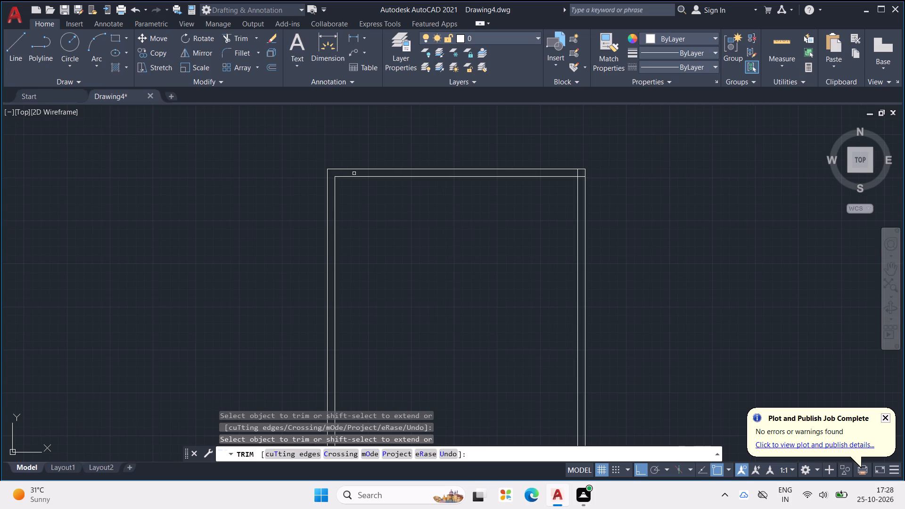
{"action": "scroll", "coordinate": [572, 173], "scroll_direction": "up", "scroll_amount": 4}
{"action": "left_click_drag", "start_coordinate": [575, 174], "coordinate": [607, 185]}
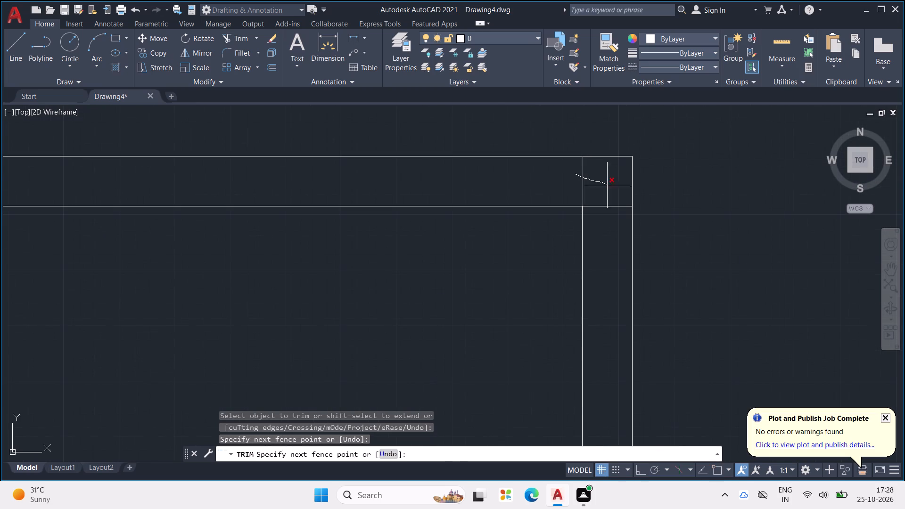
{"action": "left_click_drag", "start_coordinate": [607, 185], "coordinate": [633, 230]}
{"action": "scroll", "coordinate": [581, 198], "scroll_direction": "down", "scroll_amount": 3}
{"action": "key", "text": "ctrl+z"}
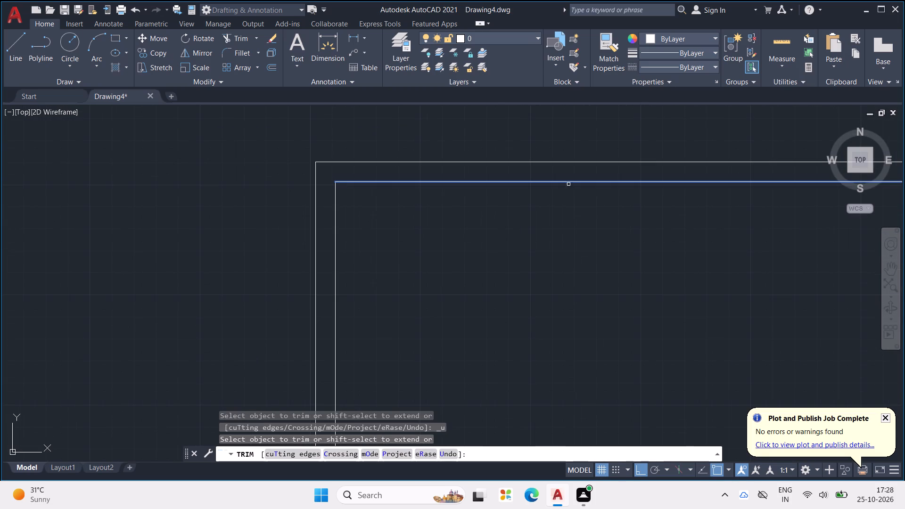
Trim the overlapping inner wall line ends at the upper-right corner of the outer wall.
{"action": "scroll", "coordinate": [573, 156], "scroll_direction": "up", "scroll_amount": 1}
{"action": "scroll", "coordinate": [584, 163], "scroll_direction": "down", "scroll_amount": 1}
{"action": "middle_click_drag", "start_coordinate": [576, 167], "coordinate": [222, 274]}
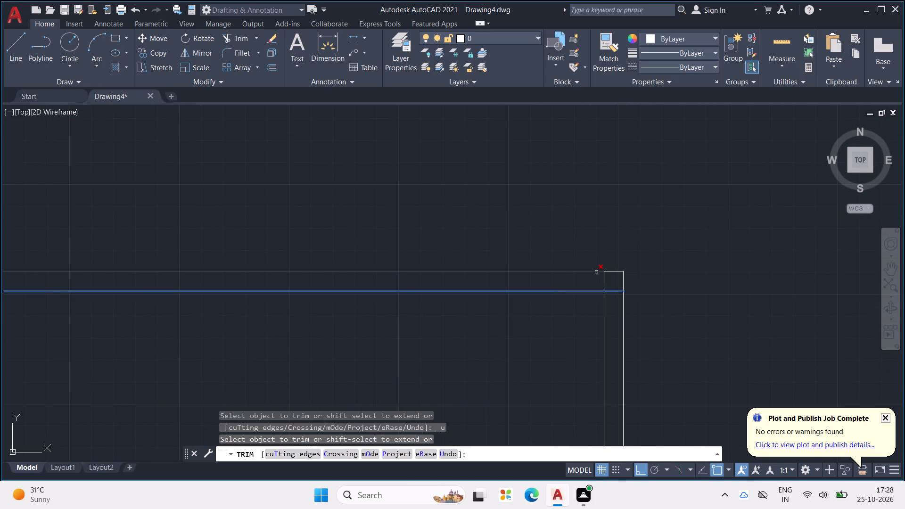
{"action": "scroll", "coordinate": [596, 272], "scroll_direction": "up", "scroll_amount": 1}
{"action": "left_click", "coordinate": [608, 285]}
{"action": "left_click_drag", "start_coordinate": [616, 297], "coordinate": [624, 307]}
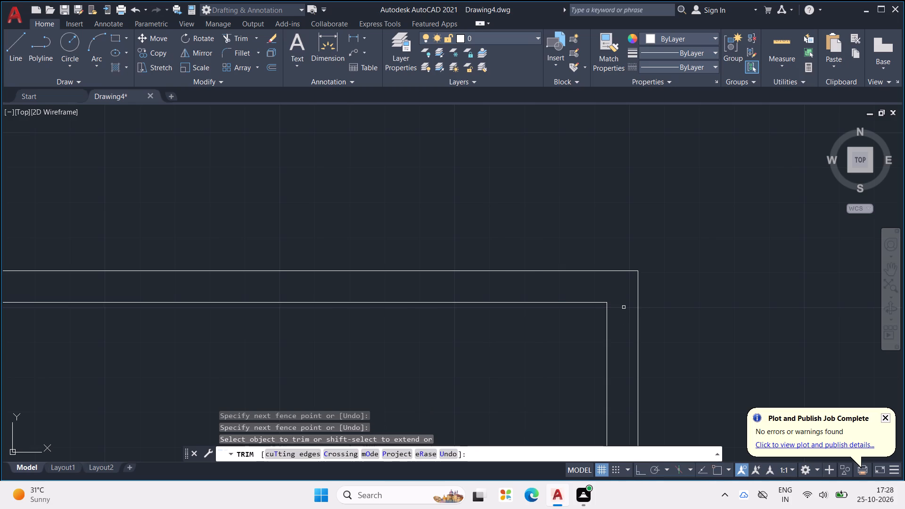
Trim the overlapping inner wall line ends at both lower corners of the outer wall.
{"action": "scroll", "coordinate": [623, 276], "scroll_direction": "down", "scroll_amount": 7}
{"action": "scroll", "coordinate": [625, 328], "scroll_direction": "up", "scroll_amount": 4}
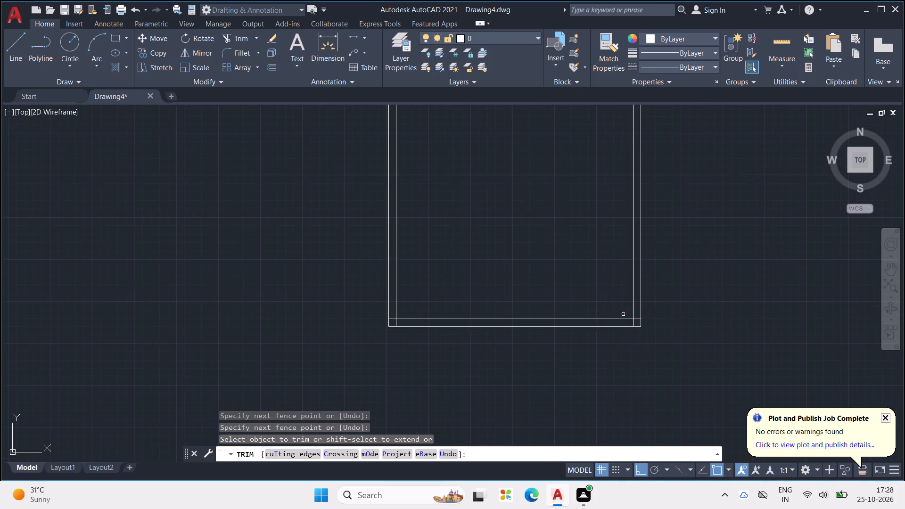
{"action": "scroll", "coordinate": [644, 319], "scroll_direction": "up", "scroll_amount": 6}
{"action": "left_click_drag", "start_coordinate": [515, 275], "coordinate": [444, 371]}
{"action": "scroll", "coordinate": [437, 352], "scroll_direction": "down", "scroll_amount": 8}
{"action": "scroll", "coordinate": [341, 352], "scroll_direction": "up", "scroll_amount": 7}
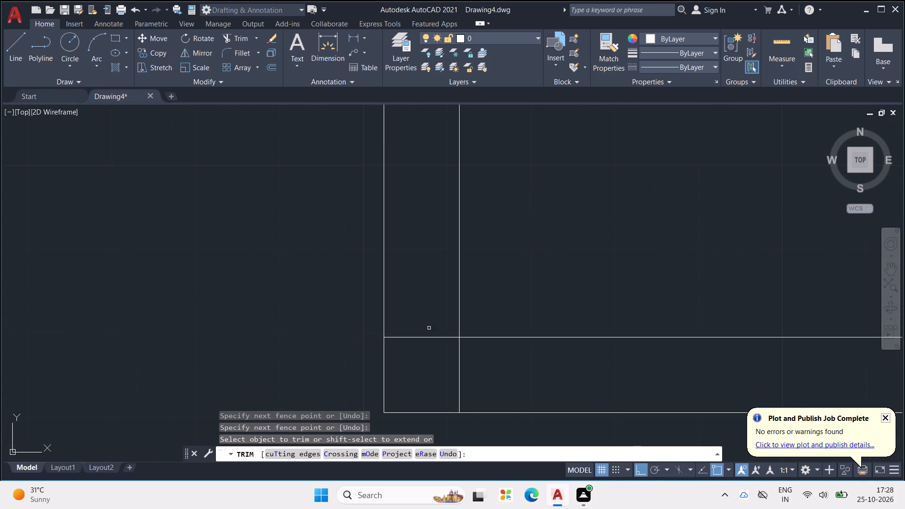
{"action": "left_click_drag", "start_coordinate": [420, 316], "coordinate": [478, 379]}
{"action": "scroll", "coordinate": [446, 319], "scroll_direction": "down", "scroll_amount": 6}
{"action": "middle_click_drag", "start_coordinate": [496, 257], "coordinate": [501, 277]}
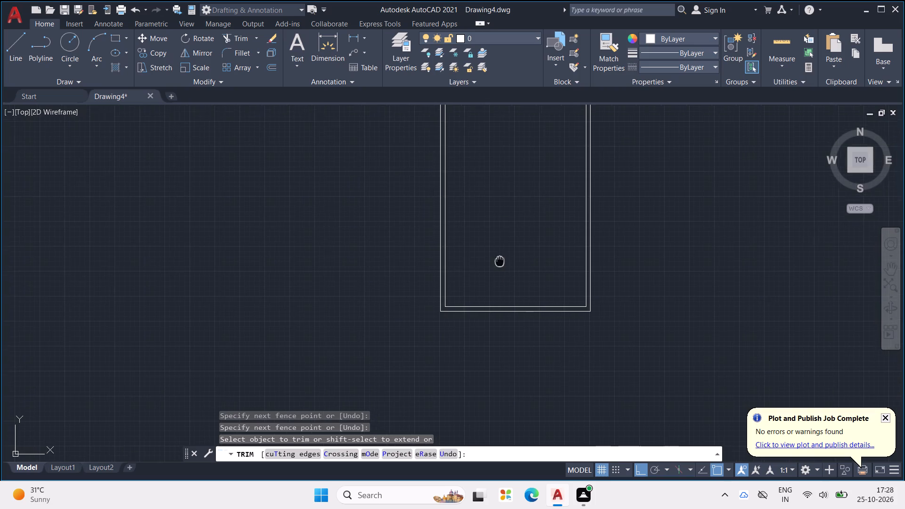
{"action": "middle_click_drag", "start_coordinate": [501, 277], "coordinate": [461, 343]}
{"action": "scroll", "coordinate": [499, 307], "scroll_direction": "down", "scroll_amount": 1}
{"action": "key", "text": "Escape"}
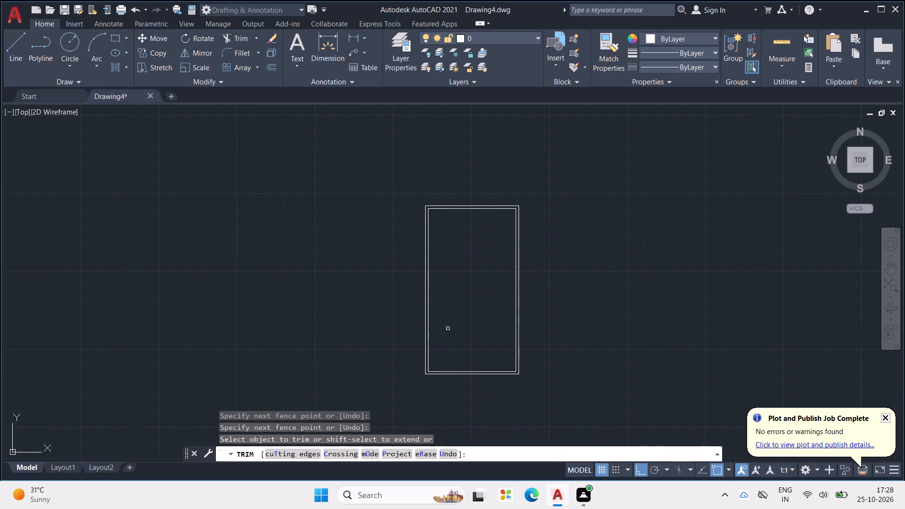
{"action": "key", "text": "Escape"}
{"action": "key", "text": "Escape"}
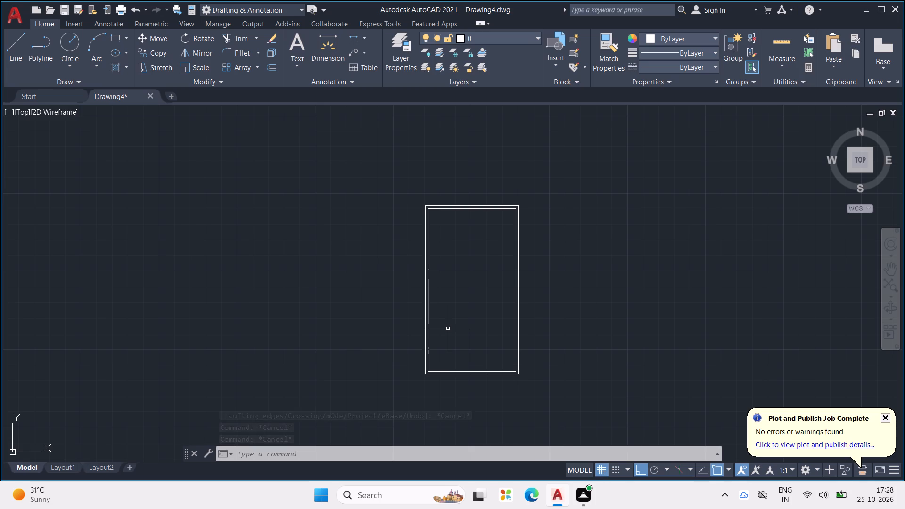
{"action": "key", "text": "Escape"}
{"action": "key", "text": "Escape"}
{"action": "key", "text": "Escape"}
{"action": "key", "text": "Escape"}
Offset the inner line of the left wall 7' into the plan.
{"action": "type", "text": "OFF"}
{"action": "key", "text": "Return"}
{"action": "type", "text": "7'"}
{"action": "key", "text": "Return"}
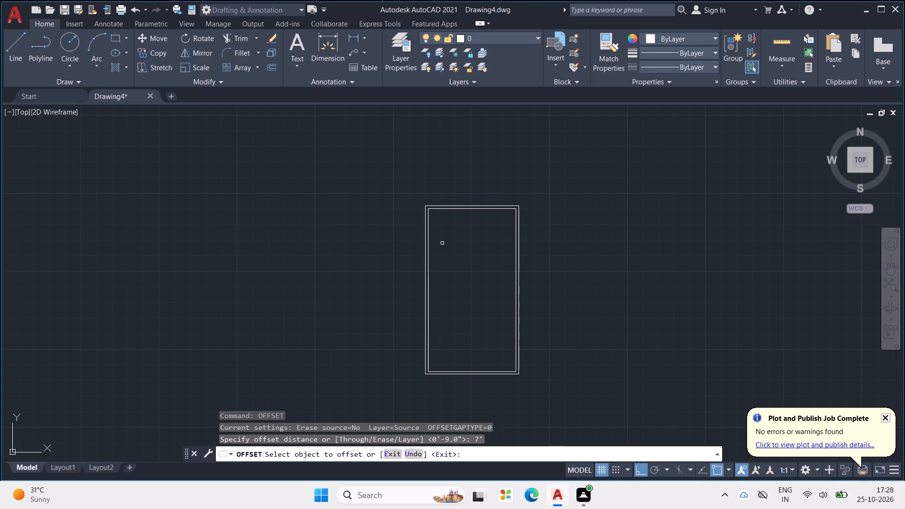
{"action": "scroll", "coordinate": [431, 208], "scroll_direction": "up", "scroll_amount": 3}
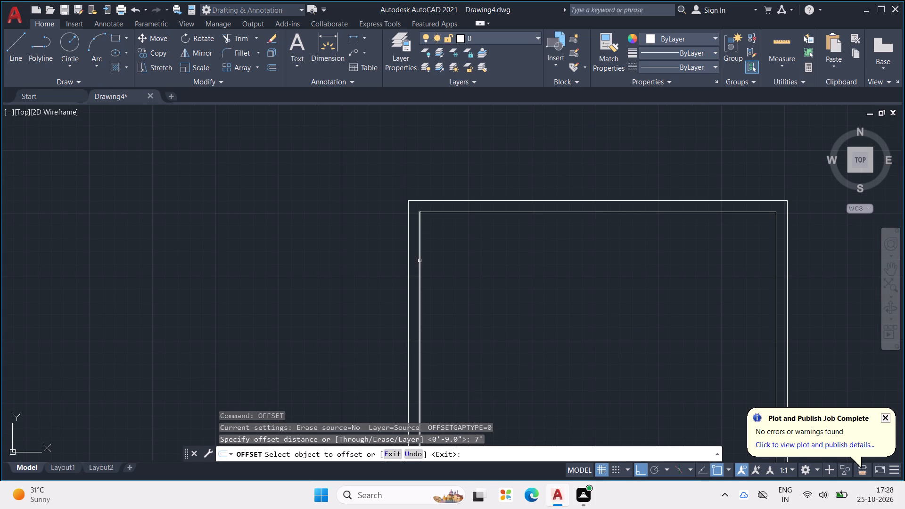
{"action": "left_click", "coordinate": [420, 260]}
{"action": "left_click", "coordinate": [544, 279]}
{"action": "key", "text": "Escape"}
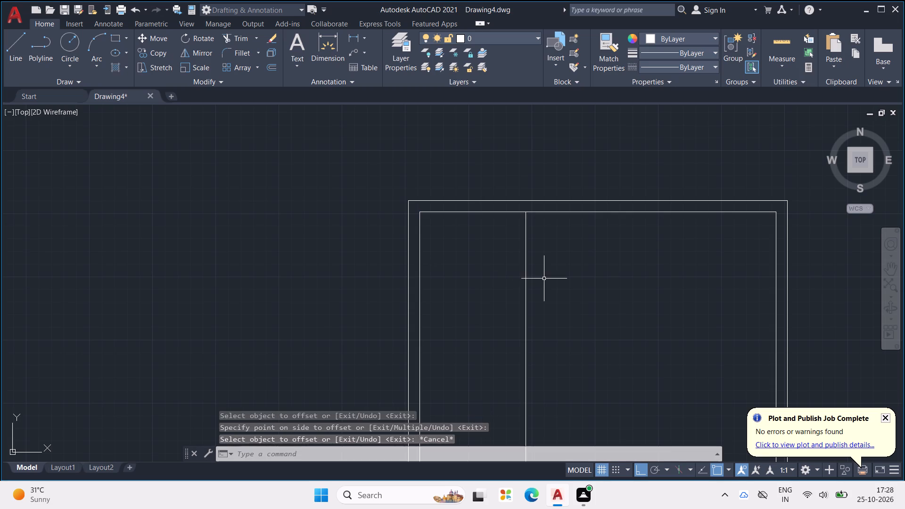
{"action": "key", "text": "Escape"}
{"action": "key", "text": "Escape"}
{"action": "key", "text": "Escape"}
{"action": "key", "text": "Escape"}
{"action": "key", "text": "Escape"}
{"action": "key", "text": "Escape"}
{"action": "key", "text": "Escape"}
Offset the inner line of the top wall 4' down into the plan.
{"action": "type", "text": "OFF"}
{"action": "key", "text": "Return"}
{"action": "type", "text": "4'"}
{"action": "key", "text": "Return"}
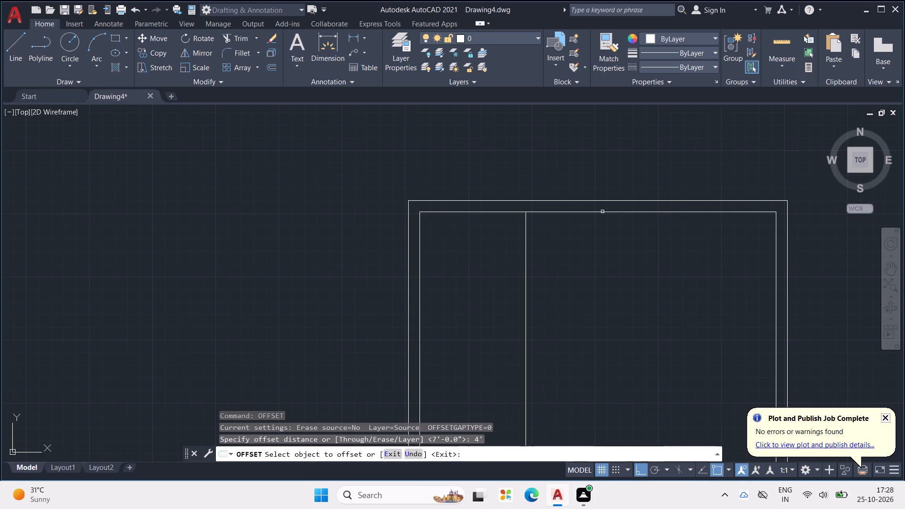
{"action": "left_click", "coordinate": [603, 211]}
{"action": "left_click", "coordinate": [651, 334]}
{"action": "key", "text": "Escape"}
{"action": "key", "text": "Escape"}
{"action": "key", "text": "Escape"}
{"action": "key", "text": "Escape"}
{"action": "key", "text": "Escape"}
{"action": "key", "text": "Escape"}
{"action": "key", "text": "Escape"}
{"action": "key", "text": "Escape"}
{"action": "key", "text": "Escape"}
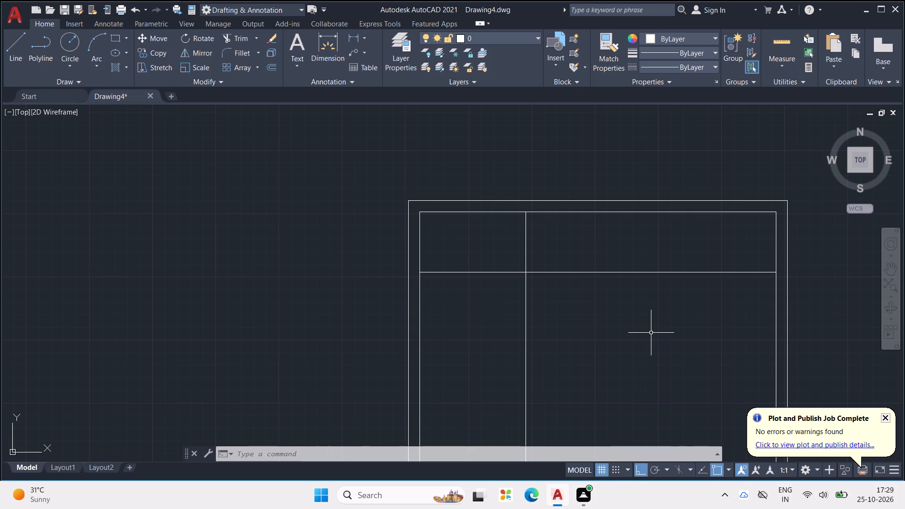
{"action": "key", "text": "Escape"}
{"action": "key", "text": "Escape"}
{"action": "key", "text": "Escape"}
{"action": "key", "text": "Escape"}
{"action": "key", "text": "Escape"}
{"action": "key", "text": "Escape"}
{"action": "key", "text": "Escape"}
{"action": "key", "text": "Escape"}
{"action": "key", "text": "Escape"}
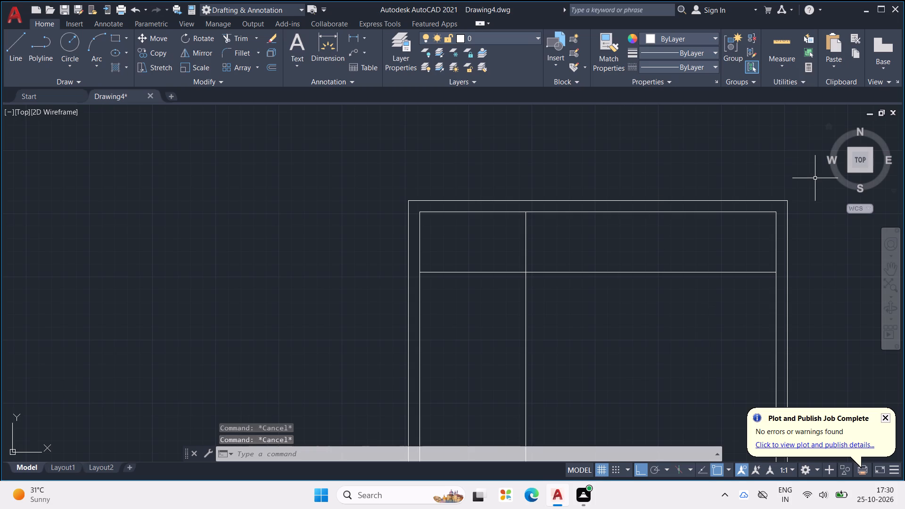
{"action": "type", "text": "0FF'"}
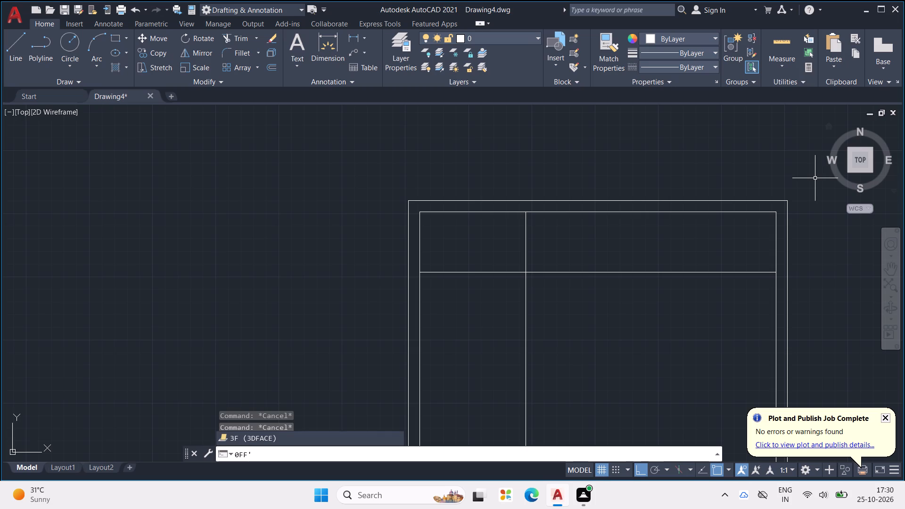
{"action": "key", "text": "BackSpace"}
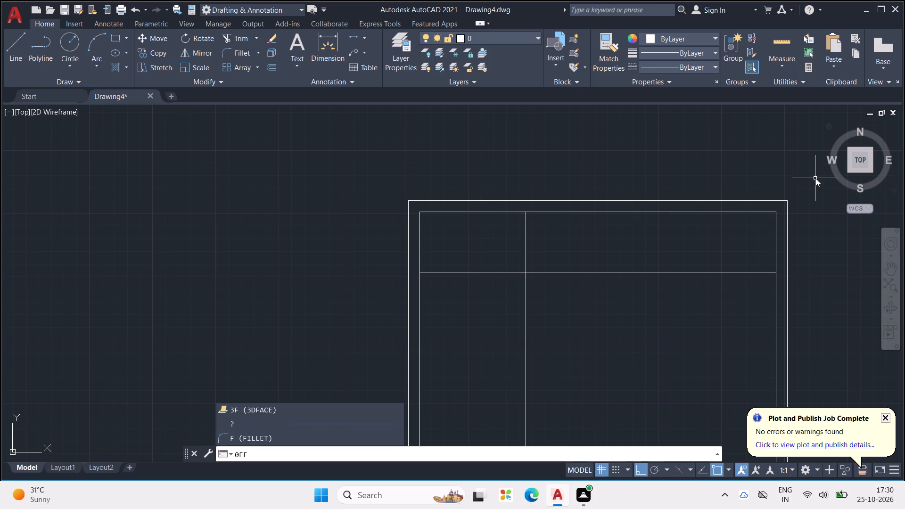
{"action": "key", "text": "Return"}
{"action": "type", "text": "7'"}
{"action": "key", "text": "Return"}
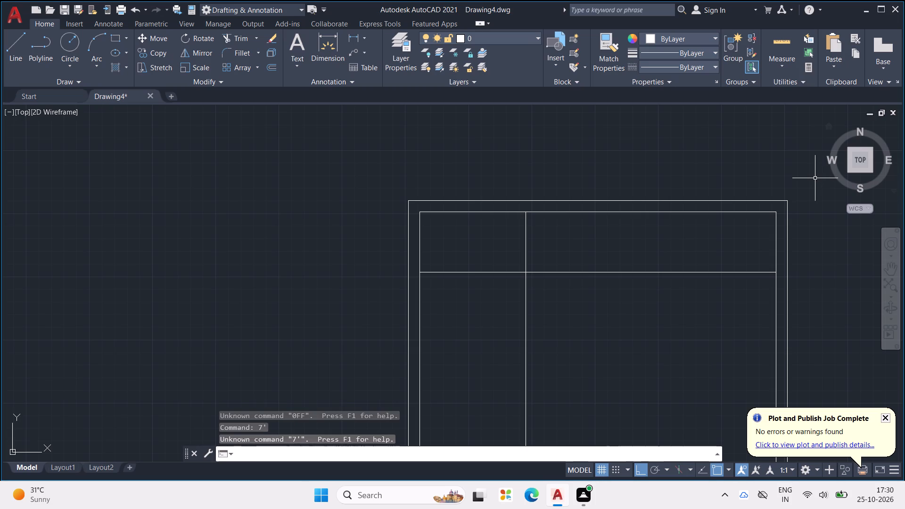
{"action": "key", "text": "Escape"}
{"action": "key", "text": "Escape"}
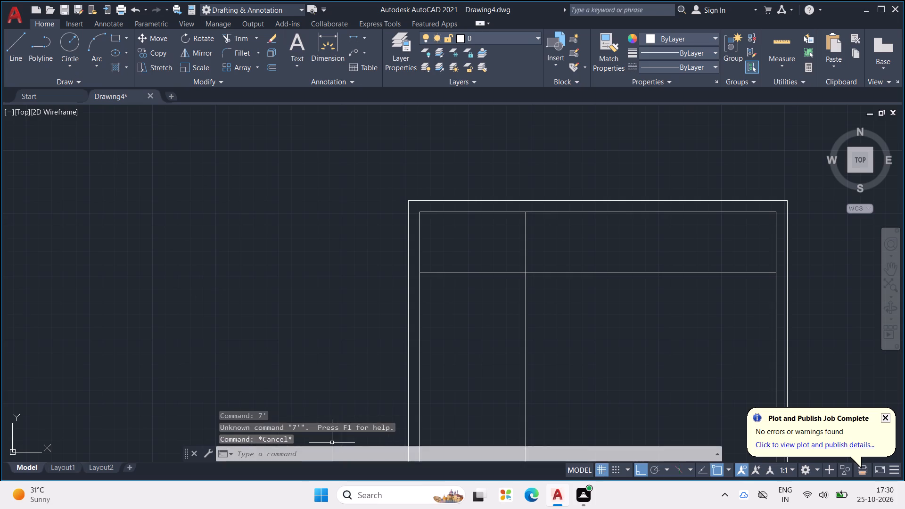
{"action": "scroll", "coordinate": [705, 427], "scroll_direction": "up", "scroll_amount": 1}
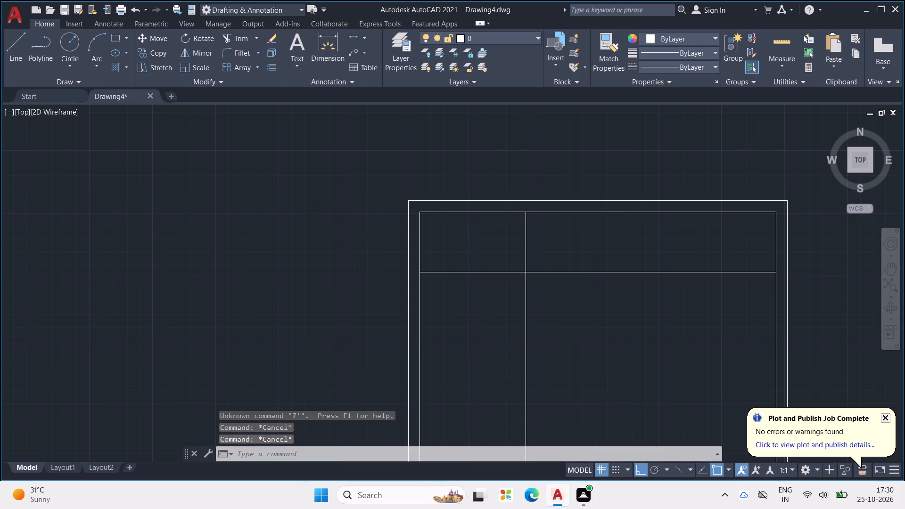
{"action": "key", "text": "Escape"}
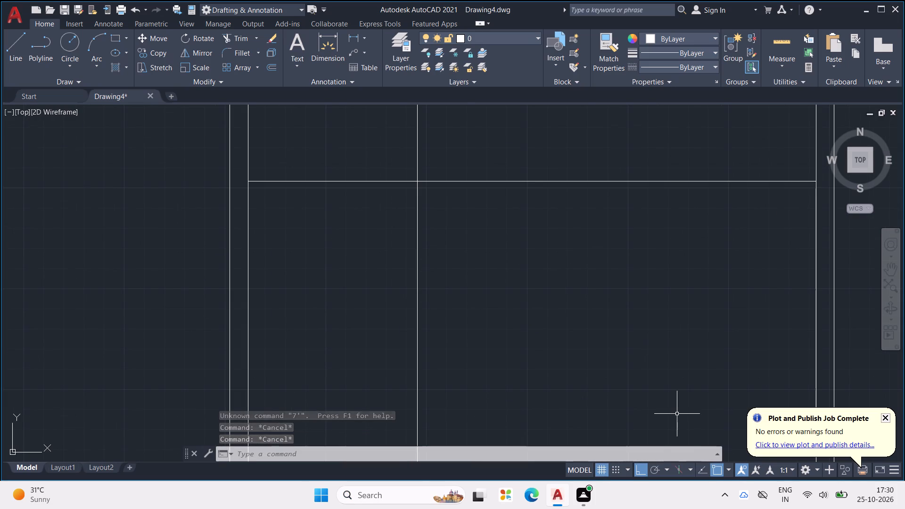
Offset the inner line of the right wall 7' into the plan.
{"action": "key", "text": "Escape"}
{"action": "type", "text": "OFF"}
{"action": "key", "text": "Return"}
{"action": "type", "text": "7'"}
{"action": "key", "text": "Return"}
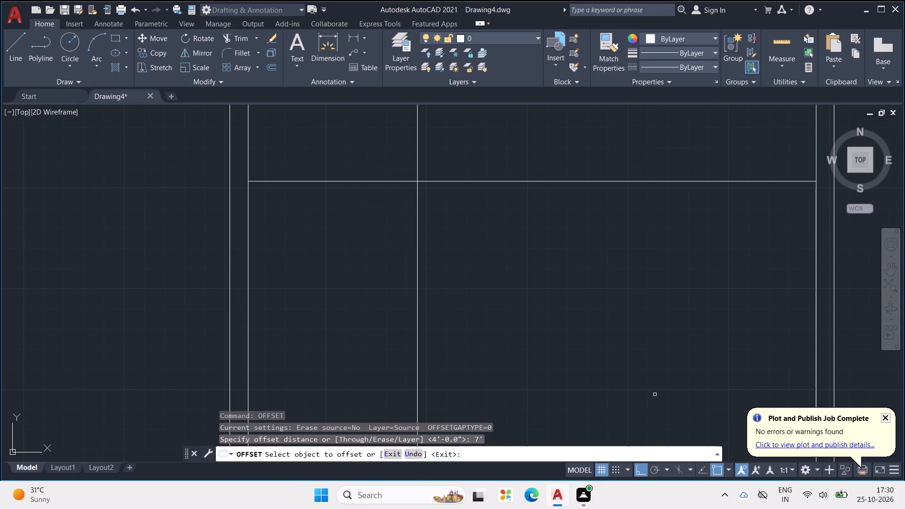
{"action": "scroll", "coordinate": [652, 392], "scroll_direction": "down", "scroll_amount": 2}
{"action": "scroll", "coordinate": [718, 340], "scroll_direction": "up", "scroll_amount": 1}
{"action": "left_click", "coordinate": [711, 323]}
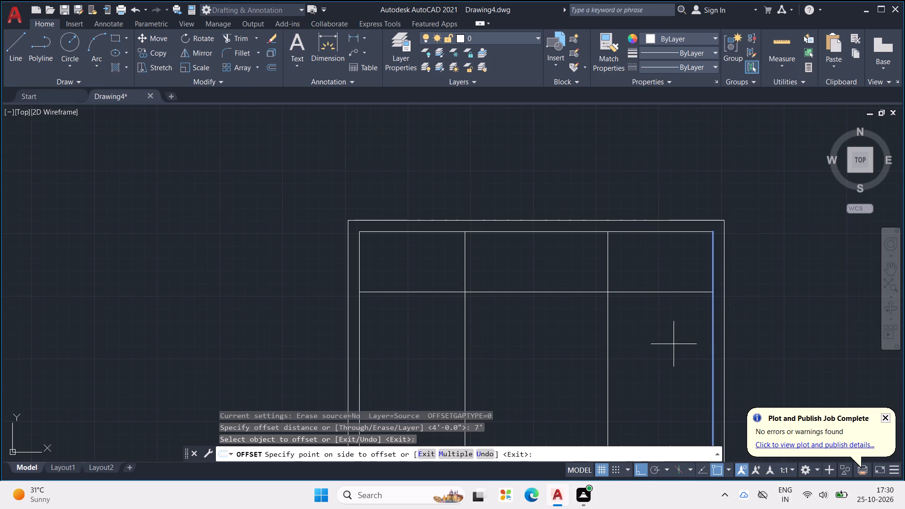
{"action": "left_click", "coordinate": [665, 345]}
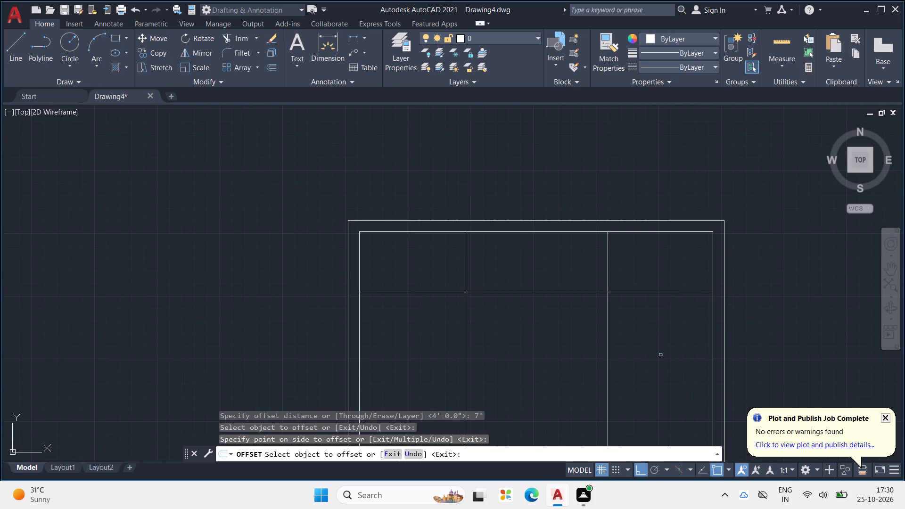
{"action": "key", "text": "Escape"}
{"action": "key", "text": "Escape"}
{"action": "key", "text": "Escape"}
{"action": "key", "text": "Escape"}
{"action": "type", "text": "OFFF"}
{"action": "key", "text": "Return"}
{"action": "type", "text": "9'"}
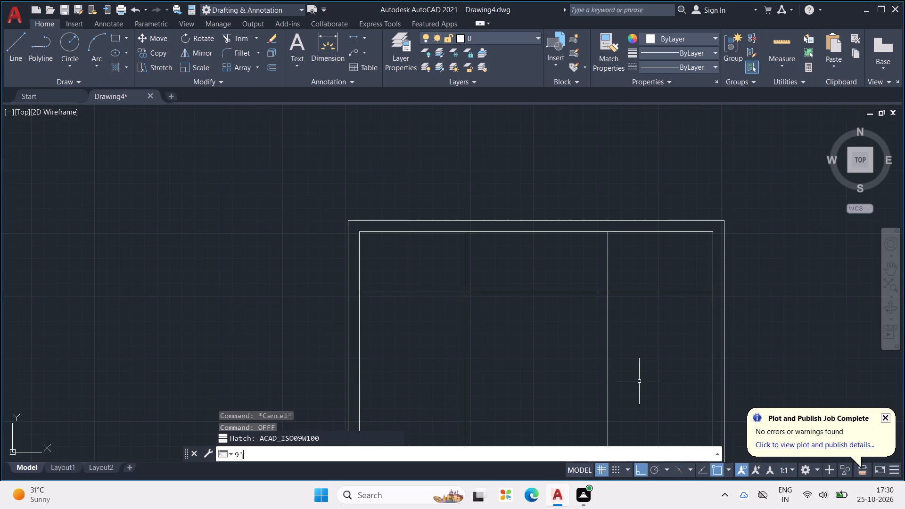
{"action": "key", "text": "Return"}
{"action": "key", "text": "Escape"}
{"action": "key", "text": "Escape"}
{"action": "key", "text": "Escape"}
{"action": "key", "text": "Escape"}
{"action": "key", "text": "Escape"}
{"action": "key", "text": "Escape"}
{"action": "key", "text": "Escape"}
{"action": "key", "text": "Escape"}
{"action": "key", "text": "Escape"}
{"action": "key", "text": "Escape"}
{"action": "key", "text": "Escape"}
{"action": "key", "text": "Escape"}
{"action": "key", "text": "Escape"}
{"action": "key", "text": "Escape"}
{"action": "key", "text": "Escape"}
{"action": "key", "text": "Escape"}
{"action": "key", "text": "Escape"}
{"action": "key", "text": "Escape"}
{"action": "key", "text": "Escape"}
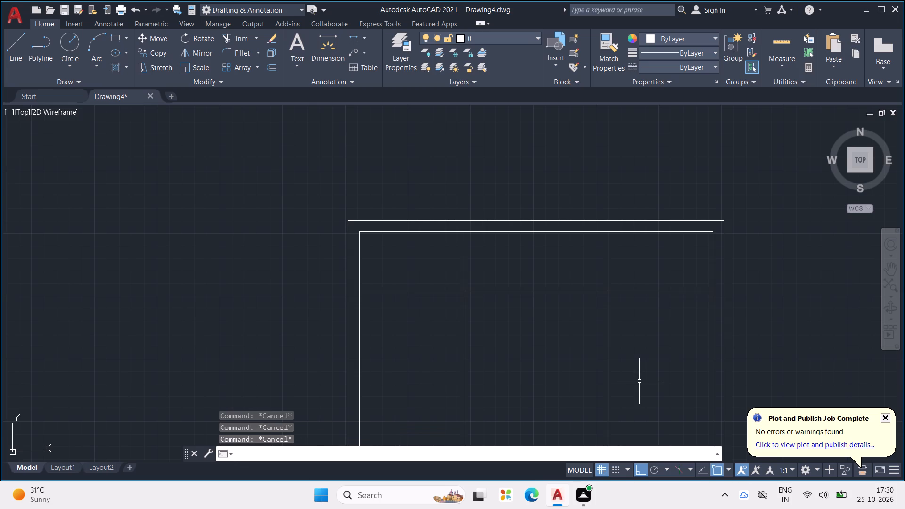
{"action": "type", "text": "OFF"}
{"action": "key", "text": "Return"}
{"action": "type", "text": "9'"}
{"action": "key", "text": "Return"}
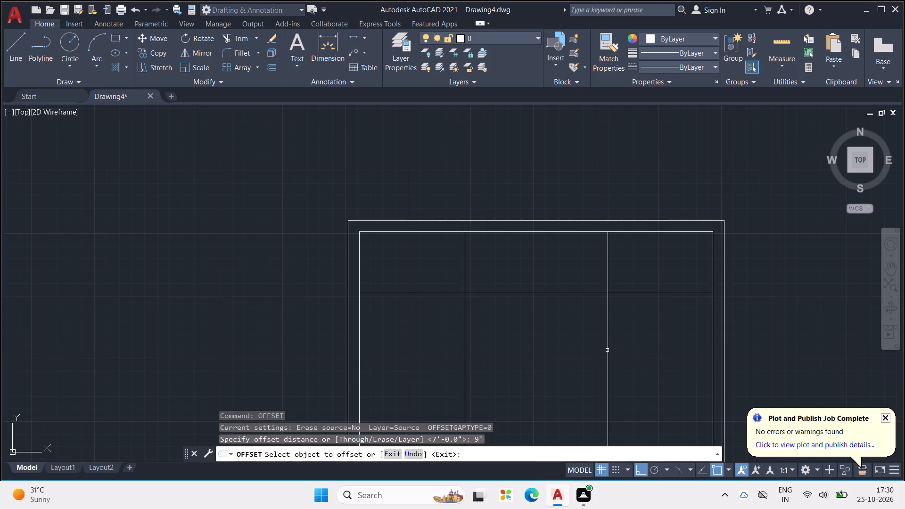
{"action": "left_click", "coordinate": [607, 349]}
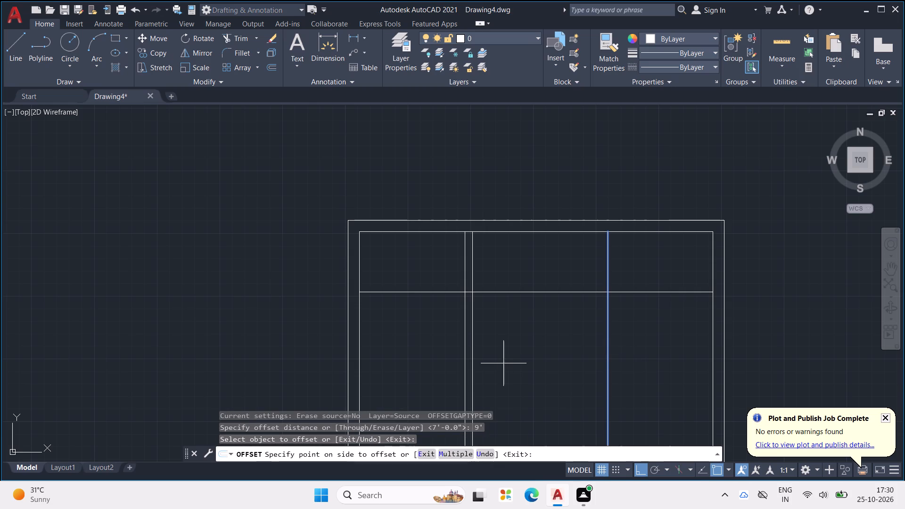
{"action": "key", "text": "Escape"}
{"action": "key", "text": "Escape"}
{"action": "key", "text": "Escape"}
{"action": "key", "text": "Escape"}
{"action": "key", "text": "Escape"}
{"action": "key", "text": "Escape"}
Offset the horizontal partition line 9" upward and both vertical partition lines 9" toward the middle of the plan.
{"action": "type", "text": "OFF"}
{"action": "key", "text": "Return"}
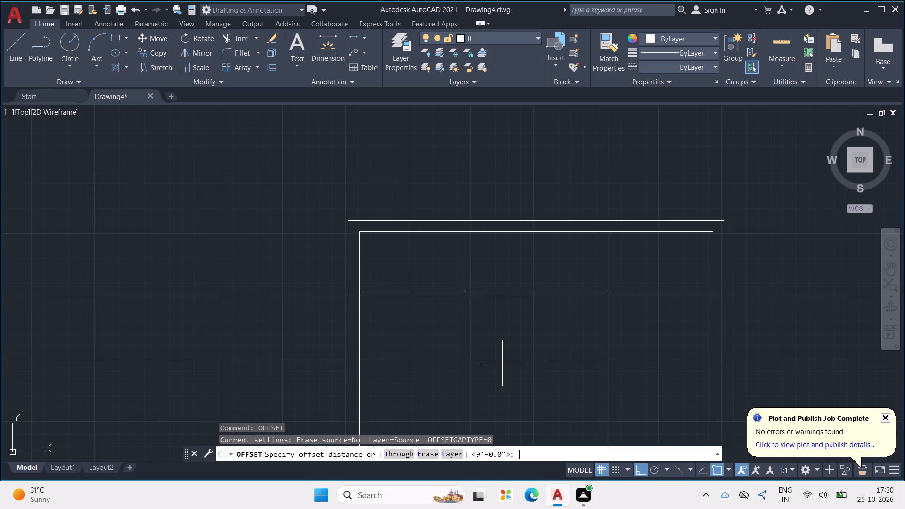
{"action": "type", "text": "9\""}
{"action": "key", "text": "Return"}
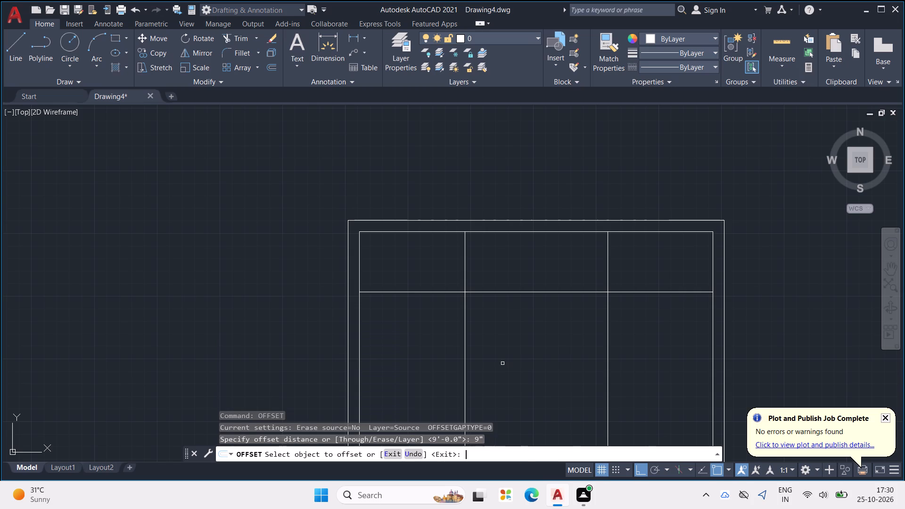
{"action": "left_click", "coordinate": [532, 292]}
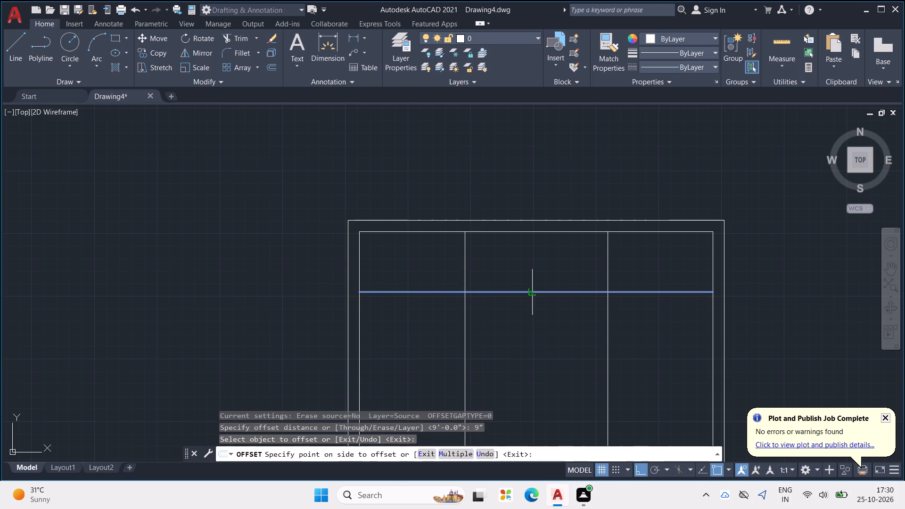
{"action": "left_click", "coordinate": [522, 265]}
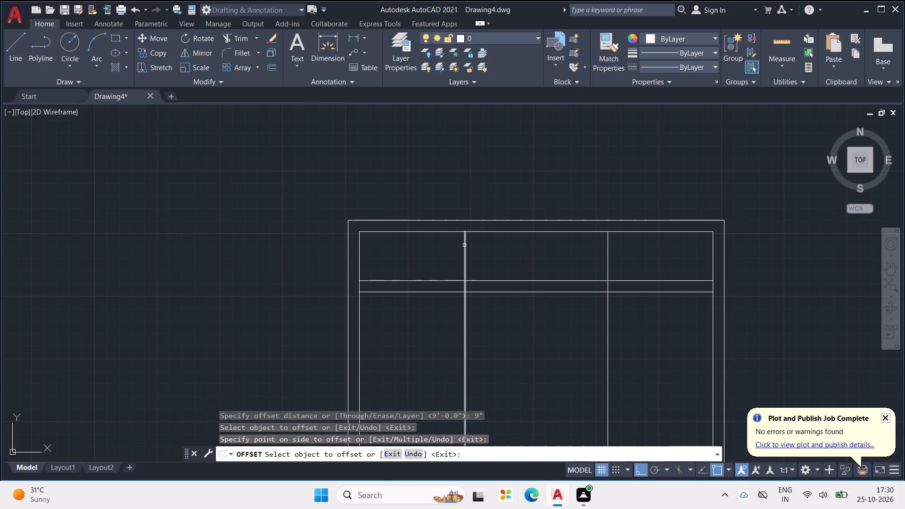
{"action": "left_click", "coordinate": [465, 245]}
{"action": "left_click", "coordinate": [490, 250]}
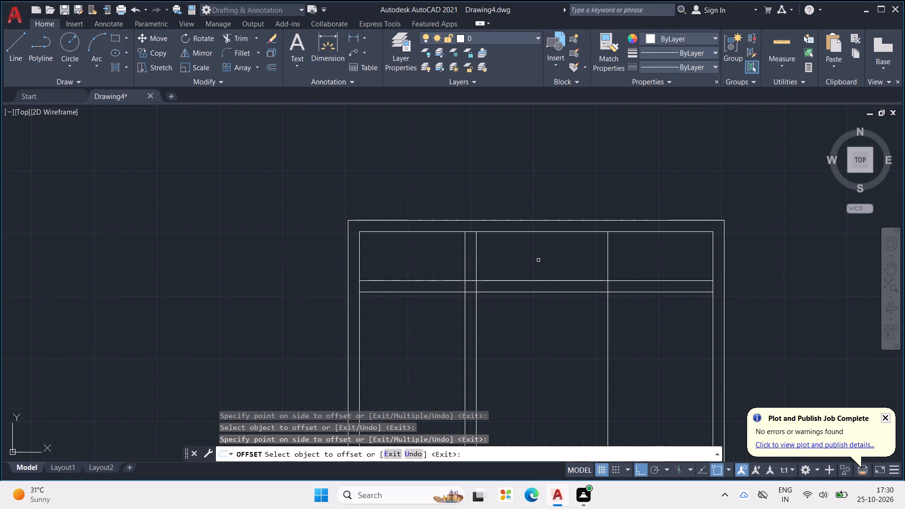
{"action": "left_click", "coordinate": [607, 261]}
{"action": "left_click", "coordinate": [587, 260]}
{"action": "key", "text": "Escape"}
{"action": "key", "text": "Escape"}
{"action": "key", "text": "Escape"}
{"action": "key", "text": "Escape"}
{"action": "key", "text": "Escape"}
{"action": "key", "text": "Escape"}
{"action": "key", "text": "Escape"}
{"action": "key", "text": "Escape"}
{"action": "key", "text": "Escape"}
{"action": "key", "text": "Escape"}
{"action": "key", "text": "Escape"}
{"action": "key", "text": "Escape"}
{"action": "key", "text": "Escape"}
{"action": "key", "text": "Escape"}
{"action": "key", "text": "Escape"}
{"action": "key", "text": "Escape"}
{"action": "key", "text": "Escape"}
Trim away all four vertical partition lines below the horizontal partition wall.
{"action": "type", "text": "TR"}
{"action": "key", "text": "Return"}
{"action": "left_click_drag", "start_coordinate": [636, 367], "coordinate": [494, 382]}
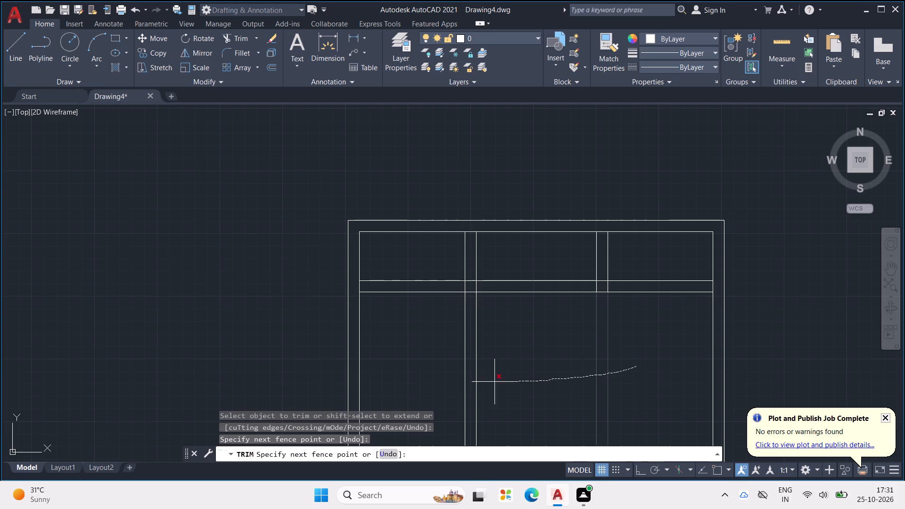
{"action": "left_click_drag", "start_coordinate": [494, 382], "coordinate": [450, 382]}
{"action": "key", "text": "Escape"}
{"action": "key", "text": "Escape"}
{"action": "key", "text": "Escape"}
{"action": "key", "text": "Escape"}
{"action": "key", "text": "Escape"}
{"action": "key", "text": "Escape"}
{"action": "key", "text": "Escape"}
{"action": "key", "text": "Escape"}
{"action": "key", "text": "Escape"}
{"action": "key", "text": "Escape"}
{"action": "key", "text": "Escape"}
{"action": "key", "text": "Escape"}
{"action": "key", "text": "Escape"}
{"action": "key", "text": "Escape"}
{"action": "key", "text": "Escape"}
{"action": "key", "text": "Escape"}
{"action": "key", "text": "Escape"}
{"action": "key", "text": "Escape"}
{"action": "key", "text": "Escape"}
{"action": "key", "text": "Escape"}
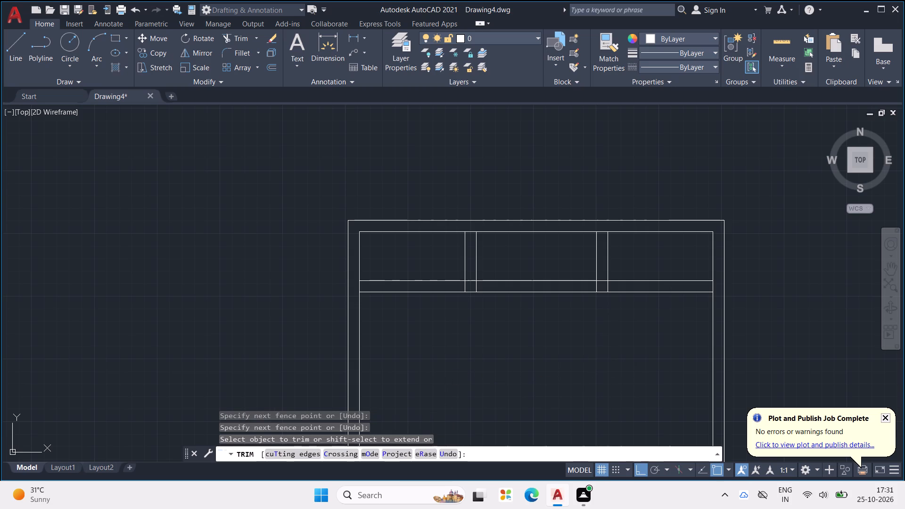
{"action": "key", "text": "Escape"}
{"action": "key", "text": "Escape"}
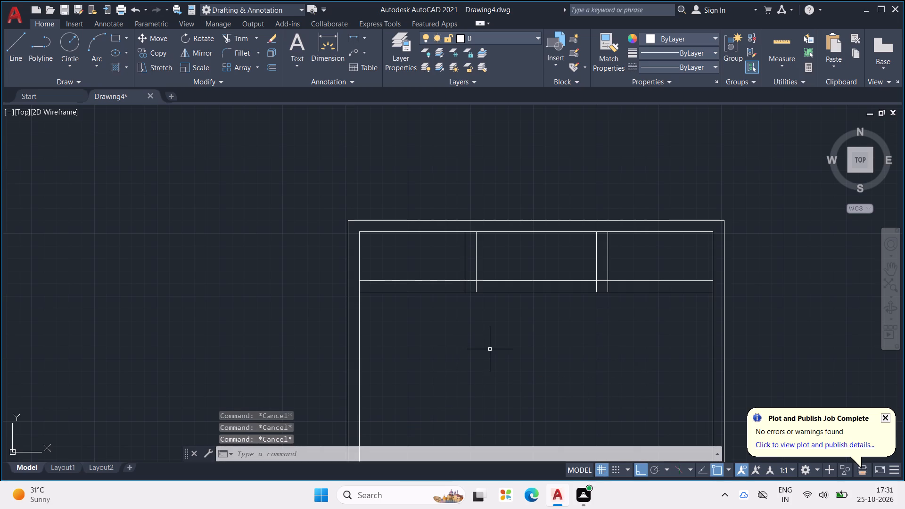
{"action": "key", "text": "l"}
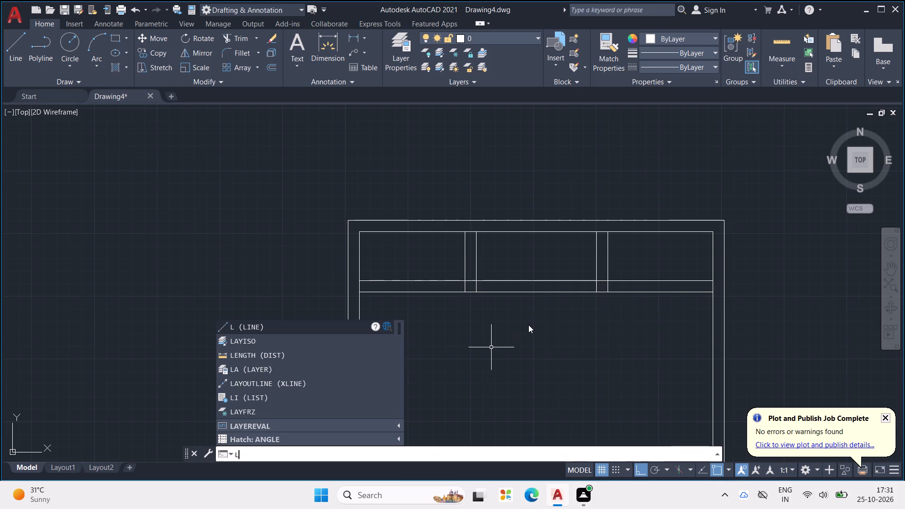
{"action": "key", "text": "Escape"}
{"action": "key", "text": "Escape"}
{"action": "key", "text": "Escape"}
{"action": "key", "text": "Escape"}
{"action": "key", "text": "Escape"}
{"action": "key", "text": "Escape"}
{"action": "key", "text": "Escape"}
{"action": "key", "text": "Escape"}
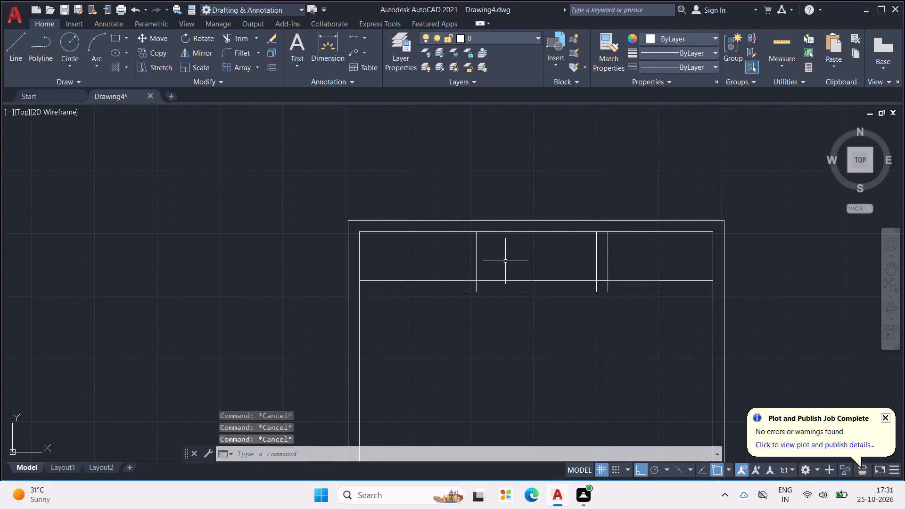
Draw lines across the left vertical partition just below the top wall and 2' further down to mark a door opening.
{"action": "key", "text": "l"}
{"action": "key", "text": "Return"}
{"action": "scroll", "coordinate": [473, 219], "scroll_direction": "up", "scroll_amount": 2}
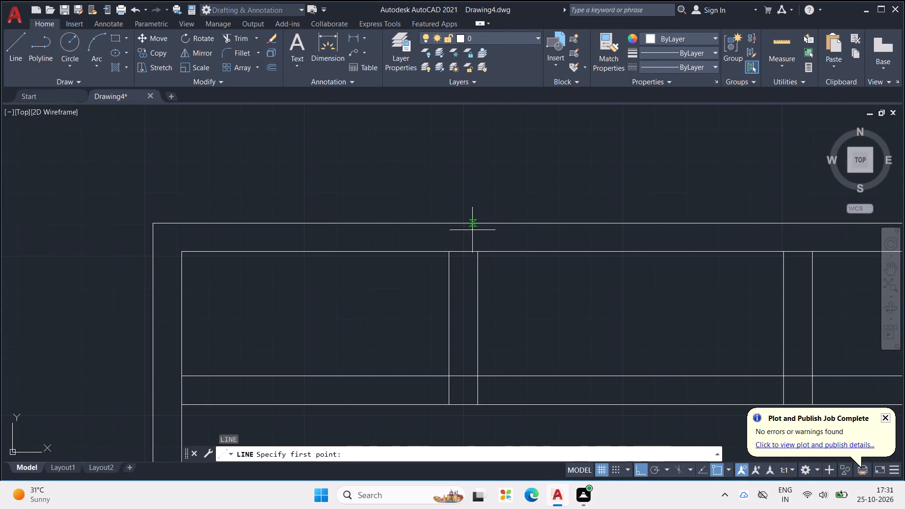
{"action": "left_click", "coordinate": [429, 272]}
{"action": "left_click", "coordinate": [491, 272]}
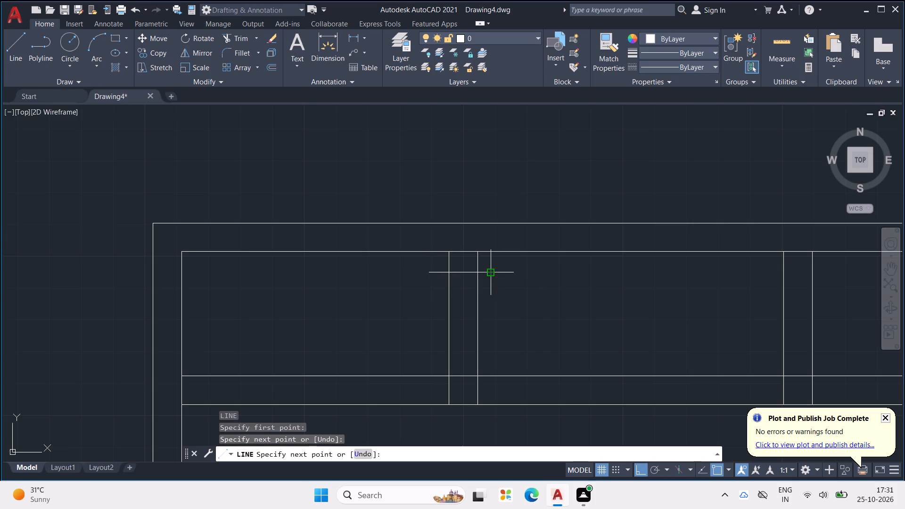
{"action": "left_click", "coordinate": [479, 272]}
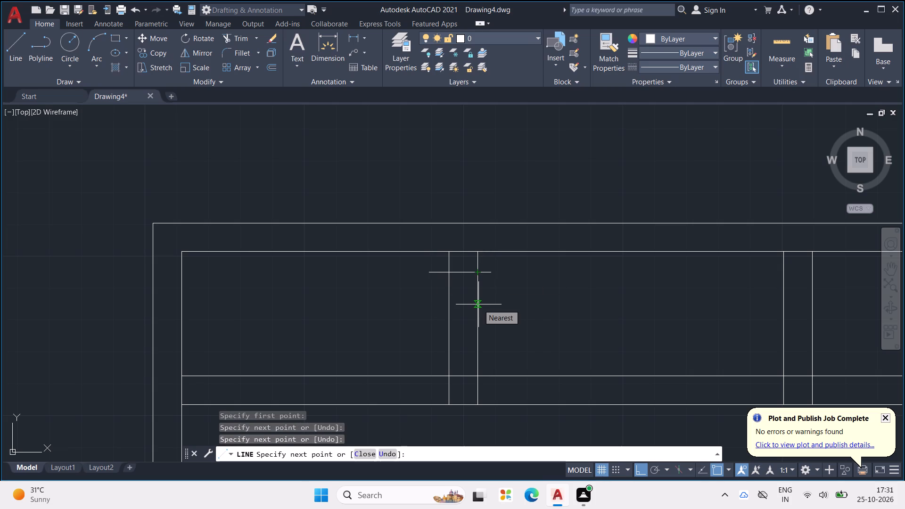
{"action": "type", "text": "2'"}
{"action": "key", "text": "Return"}
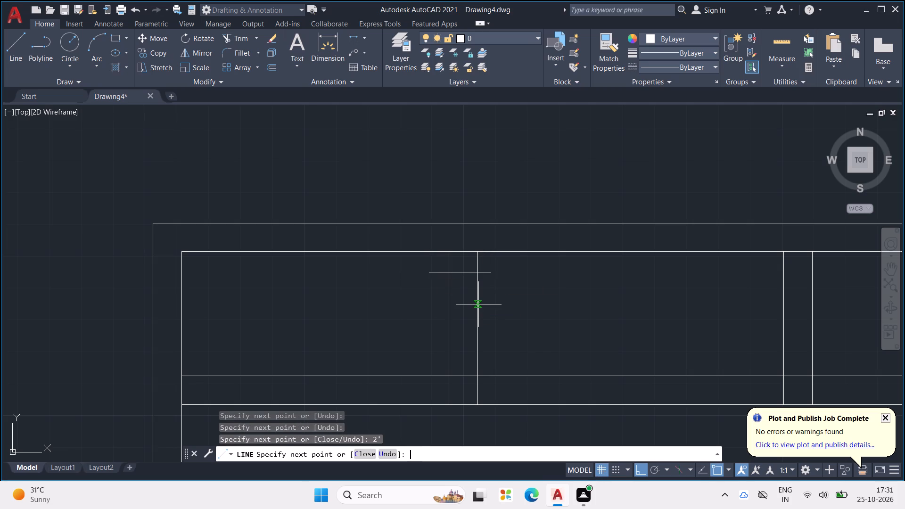
{"action": "left_click", "coordinate": [315, 361]}
{"action": "key", "text": "Escape"}
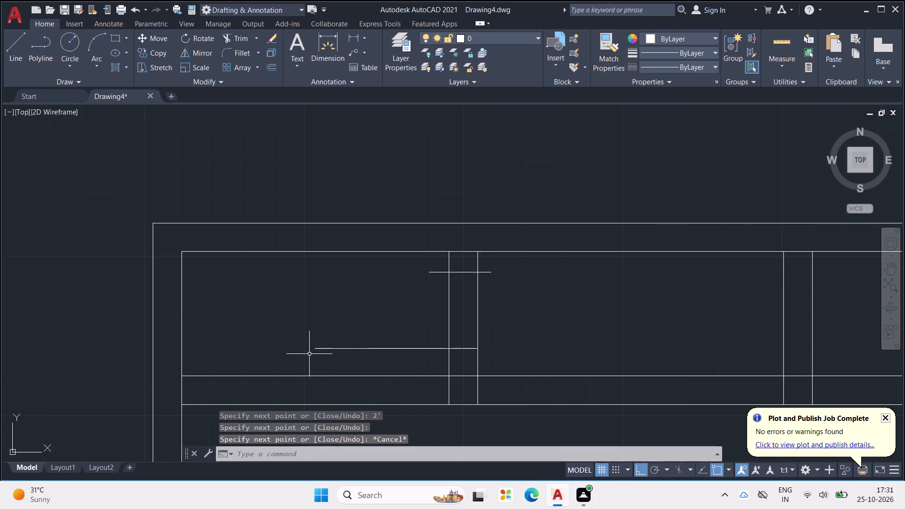
{"action": "key", "text": "Escape"}
{"action": "key", "text": "Escape"}
{"action": "key", "text": "Escape"}
{"action": "key", "text": "Escape"}
{"action": "key", "text": "Escape"}
Trim the left partition's lines within the 2' door opening, the overhanging jamb line ends and the top wall line across the partition.
{"action": "type", "text": "TR"}
{"action": "key", "text": "Return"}
{"action": "left_click_drag", "start_coordinate": [504, 300], "coordinate": [458, 310]}
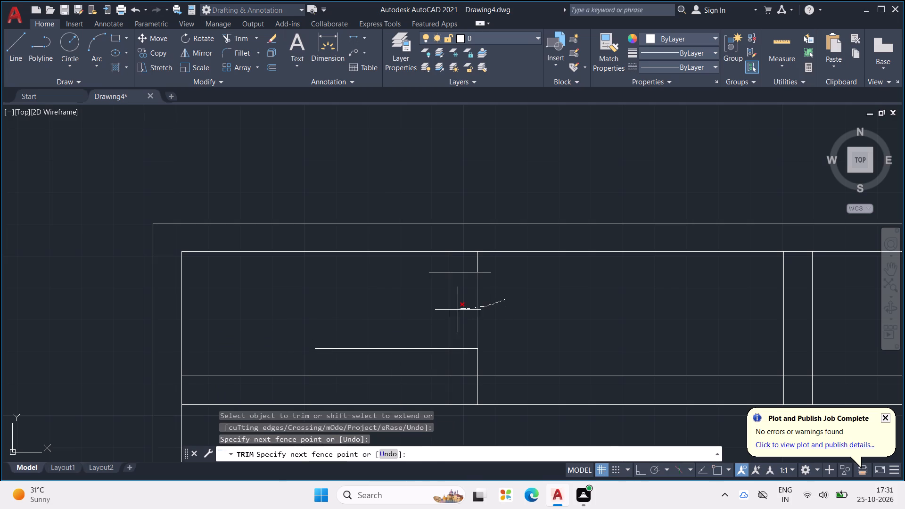
{"action": "left_click_drag", "start_coordinate": [458, 310], "coordinate": [433, 314]}
{"action": "left_click", "coordinate": [438, 275]}
{"action": "left_click", "coordinate": [438, 272]}
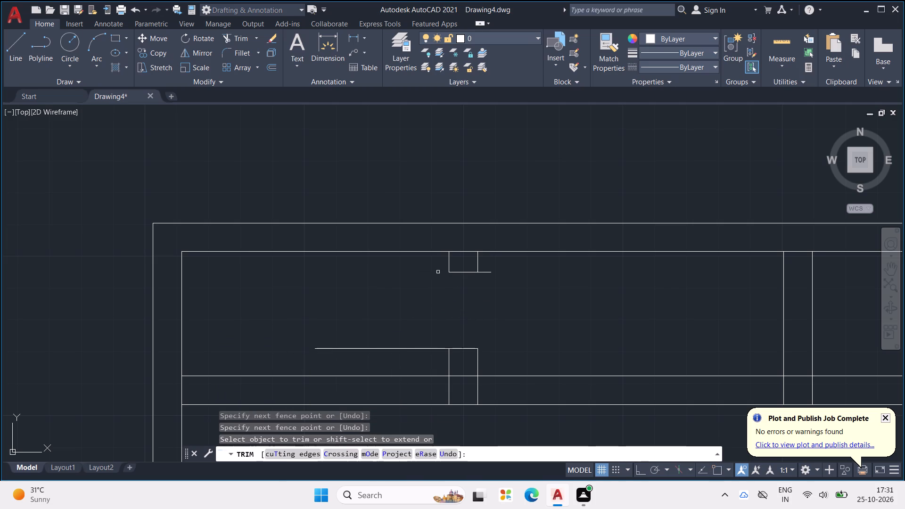
{"action": "left_click", "coordinate": [482, 272]}
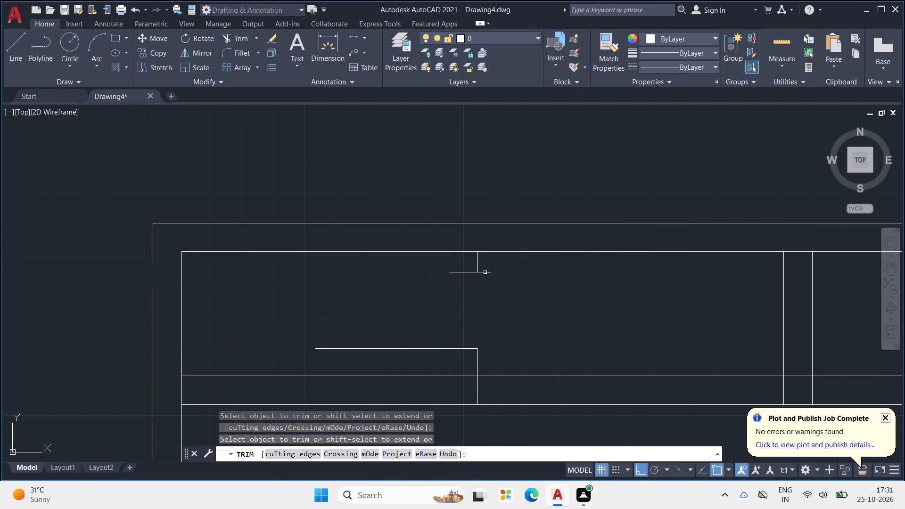
{"action": "left_click", "coordinate": [485, 272]}
{"action": "left_click_drag", "start_coordinate": [463, 244], "coordinate": [463, 253]}
{"action": "left_click", "coordinate": [463, 253]}
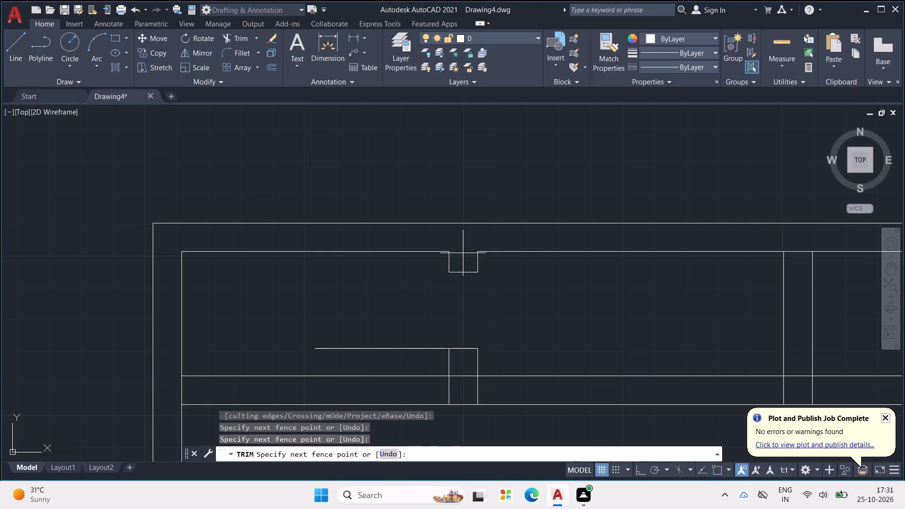
{"action": "left_click", "coordinate": [465, 259]}
{"action": "left_click_drag", "start_coordinate": [403, 335], "coordinate": [410, 356]}
{"action": "scroll", "coordinate": [417, 355], "scroll_direction": "down", "scroll_amount": 1}
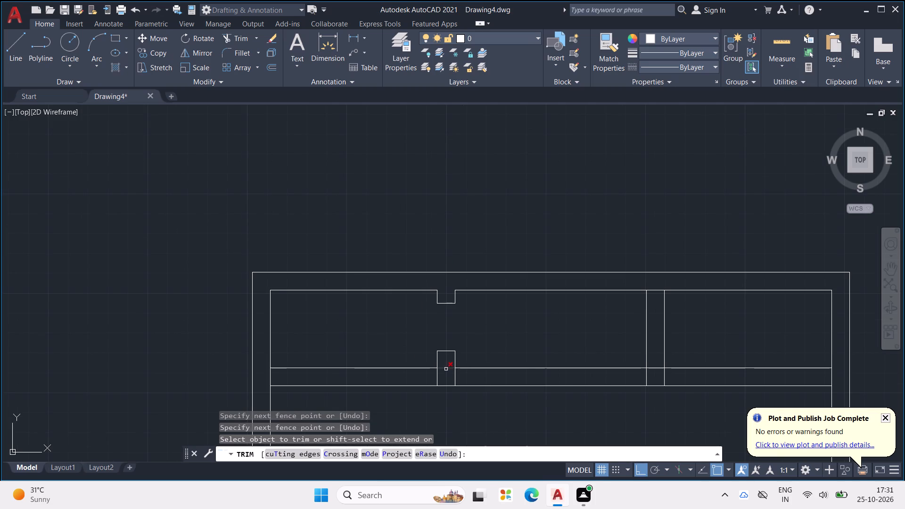
{"action": "middle_click_drag", "start_coordinate": [512, 337], "coordinate": [497, 311]}
{"action": "scroll", "coordinate": [439, 348], "scroll_direction": "up", "scroll_amount": 2}
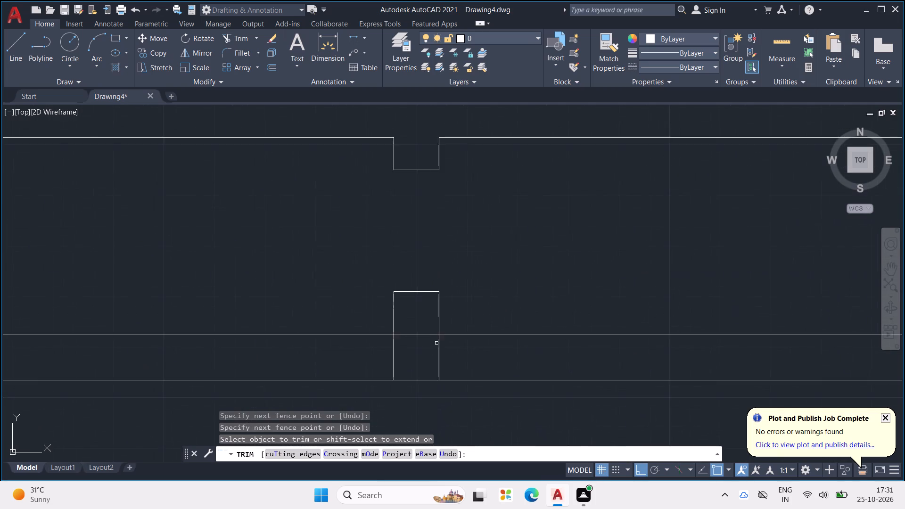
{"action": "scroll", "coordinate": [438, 338], "scroll_direction": "down", "scroll_amount": 2}
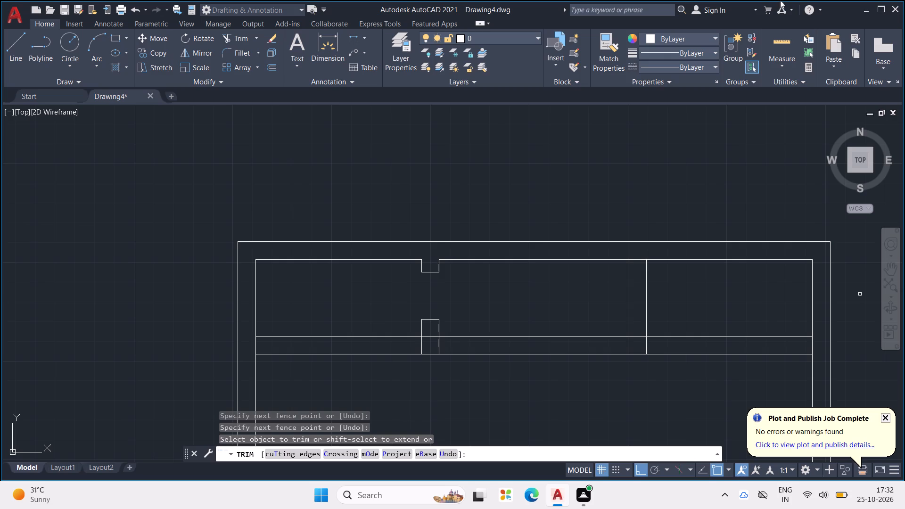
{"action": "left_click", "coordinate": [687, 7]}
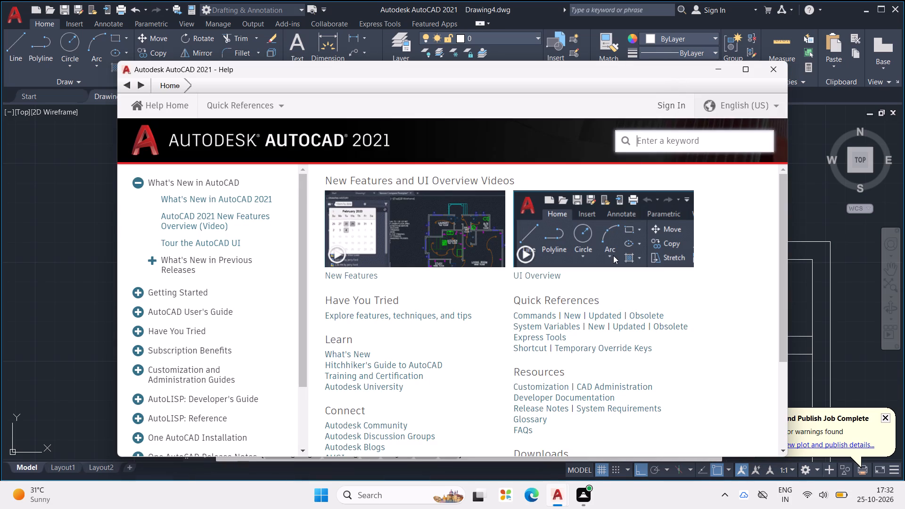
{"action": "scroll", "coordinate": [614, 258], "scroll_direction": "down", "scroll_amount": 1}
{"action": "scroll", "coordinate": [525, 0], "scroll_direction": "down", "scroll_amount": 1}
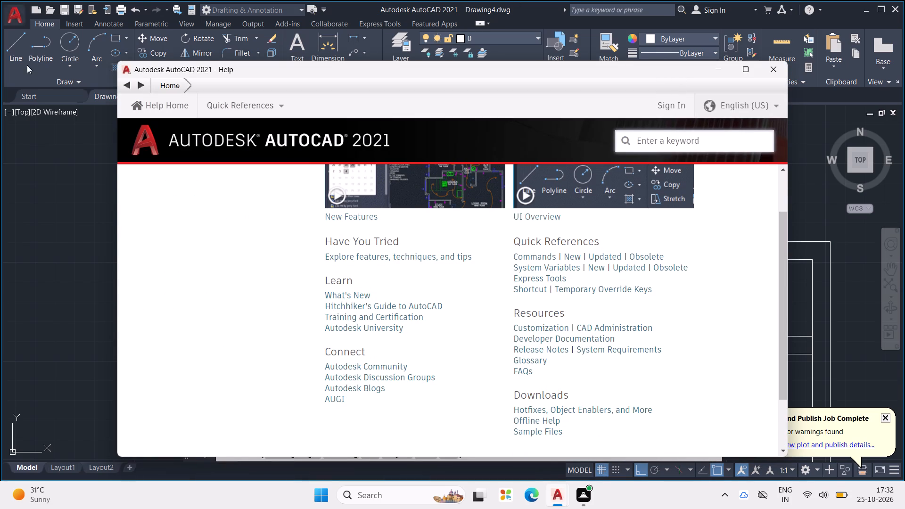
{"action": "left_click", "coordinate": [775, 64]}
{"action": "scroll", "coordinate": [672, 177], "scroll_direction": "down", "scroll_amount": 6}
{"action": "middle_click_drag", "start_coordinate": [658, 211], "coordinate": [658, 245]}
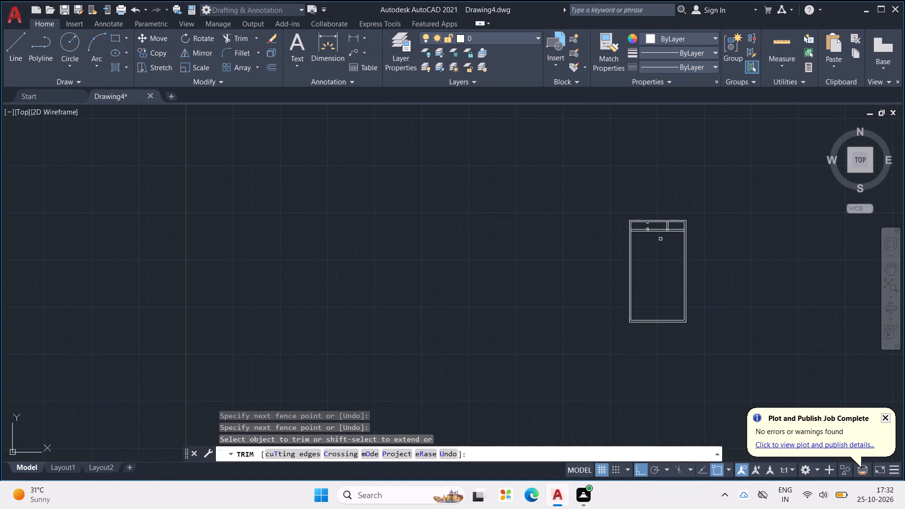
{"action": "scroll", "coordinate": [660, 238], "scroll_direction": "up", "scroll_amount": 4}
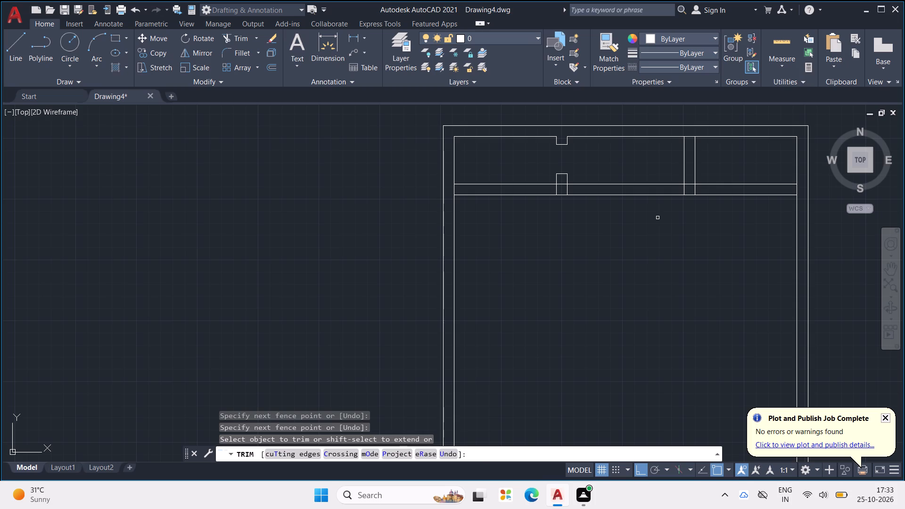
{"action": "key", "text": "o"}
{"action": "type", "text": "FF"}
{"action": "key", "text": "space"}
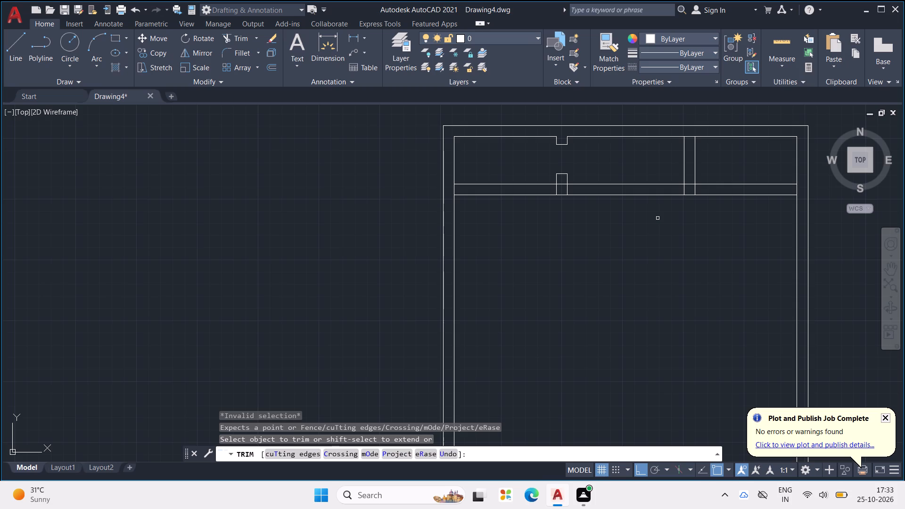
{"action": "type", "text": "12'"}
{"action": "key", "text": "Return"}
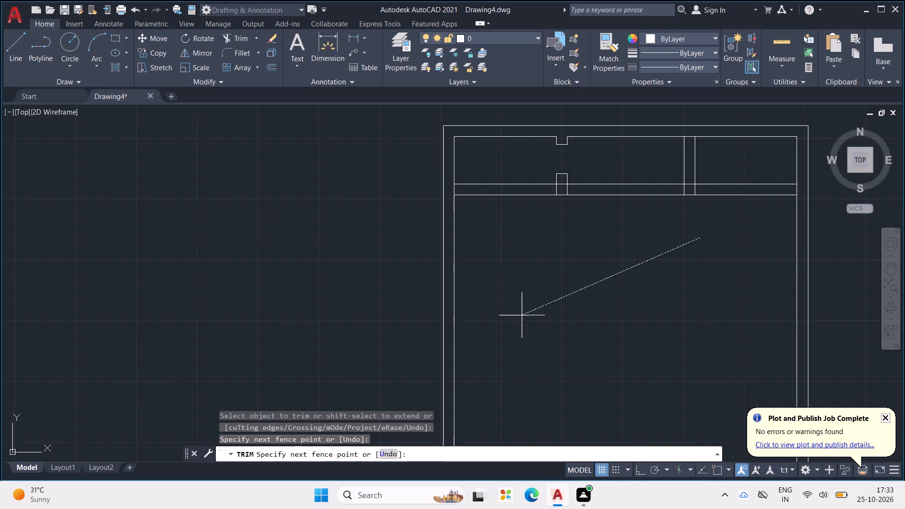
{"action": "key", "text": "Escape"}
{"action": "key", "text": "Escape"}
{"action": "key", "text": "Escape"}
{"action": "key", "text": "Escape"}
Draw a short line across the horizontal partition wall just inside the right outer wall as a door jamb.
{"action": "scroll", "coordinate": [607, 226], "scroll_direction": "down", "scroll_amount": 2}
{"action": "middle_click_drag", "start_coordinate": [612, 237], "coordinate": [578, 276]}
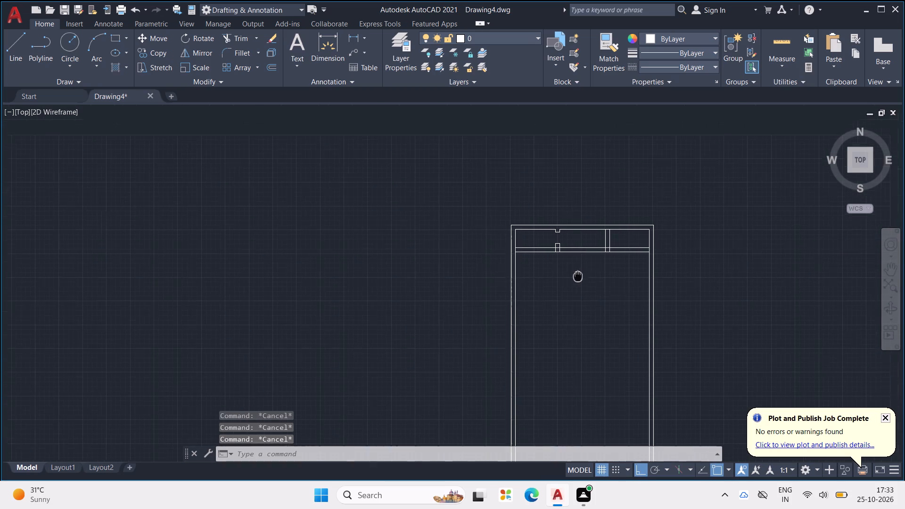
{"action": "middle_click_drag", "start_coordinate": [578, 276], "coordinate": [577, 277]}
{"action": "scroll", "coordinate": [578, 251], "scroll_direction": "up", "scroll_amount": 3}
{"action": "scroll", "coordinate": [578, 269], "scroll_direction": "down", "scroll_amount": 1}
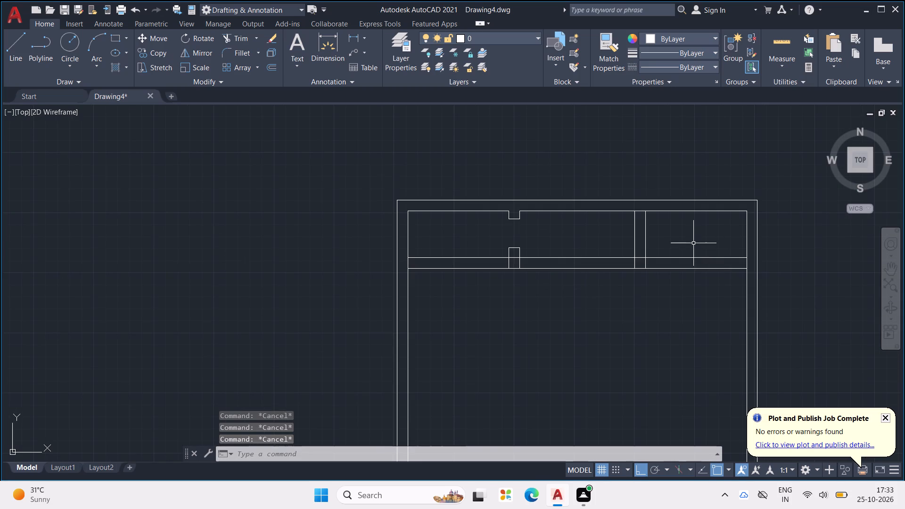
{"action": "type", "text": "L"}
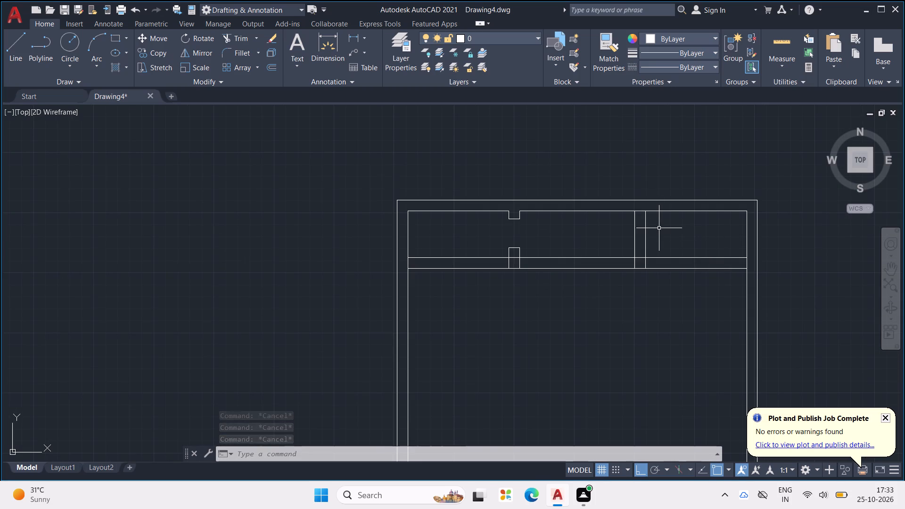
{"action": "key", "text": "space"}
{"action": "scroll", "coordinate": [738, 257], "scroll_direction": "up", "scroll_amount": 2}
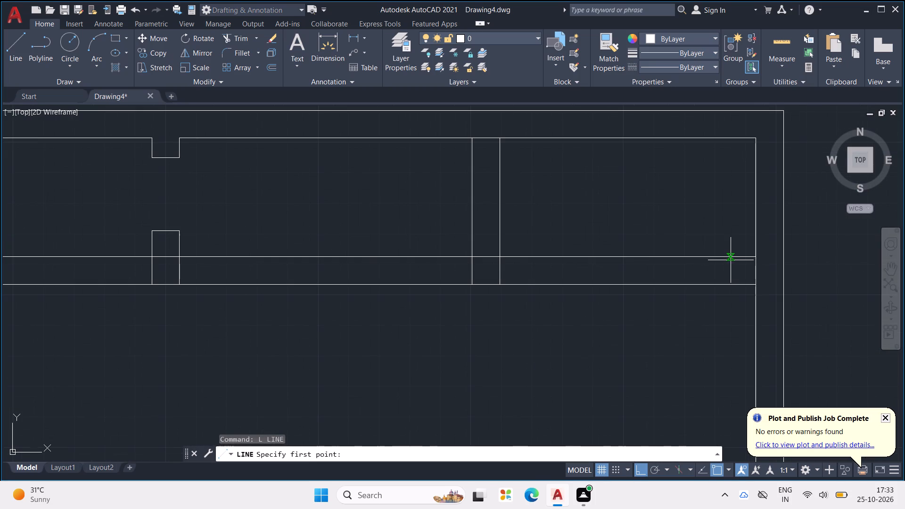
{"action": "left_click", "coordinate": [733, 257]}
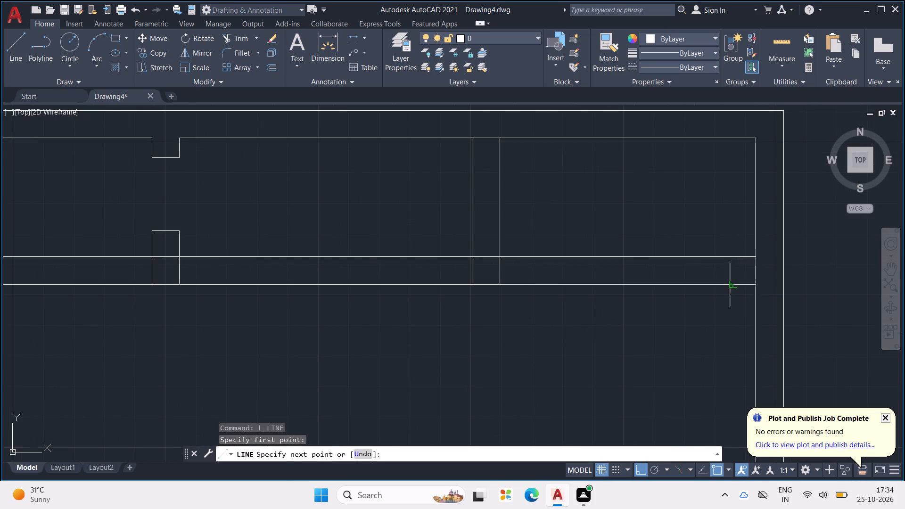
{"action": "left_click", "coordinate": [732, 287]}
{"action": "key", "text": "Escape"}
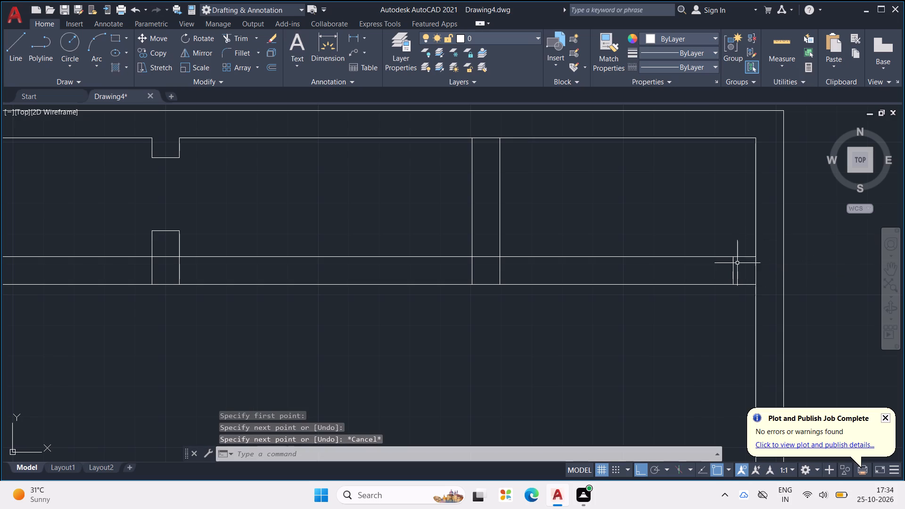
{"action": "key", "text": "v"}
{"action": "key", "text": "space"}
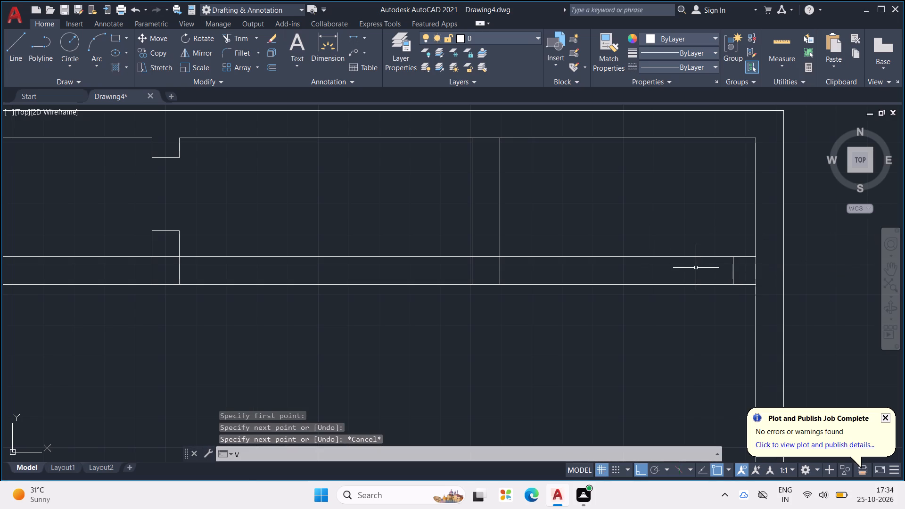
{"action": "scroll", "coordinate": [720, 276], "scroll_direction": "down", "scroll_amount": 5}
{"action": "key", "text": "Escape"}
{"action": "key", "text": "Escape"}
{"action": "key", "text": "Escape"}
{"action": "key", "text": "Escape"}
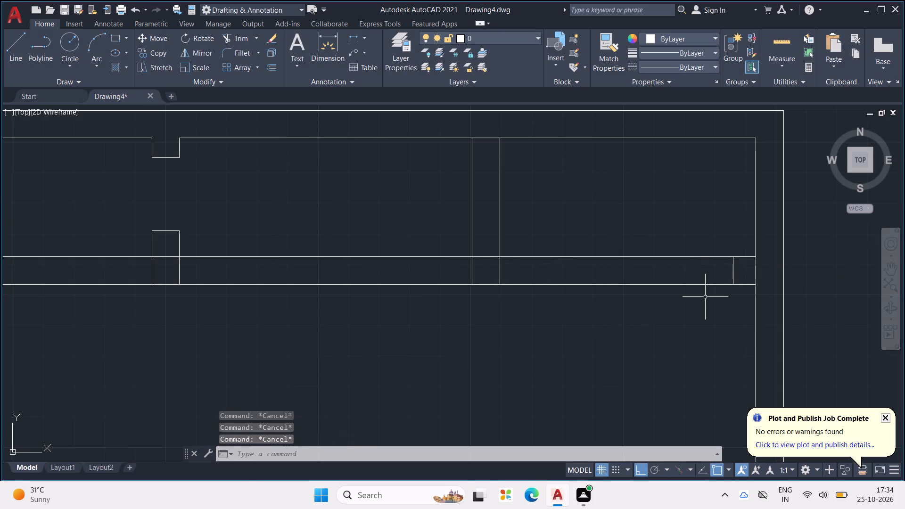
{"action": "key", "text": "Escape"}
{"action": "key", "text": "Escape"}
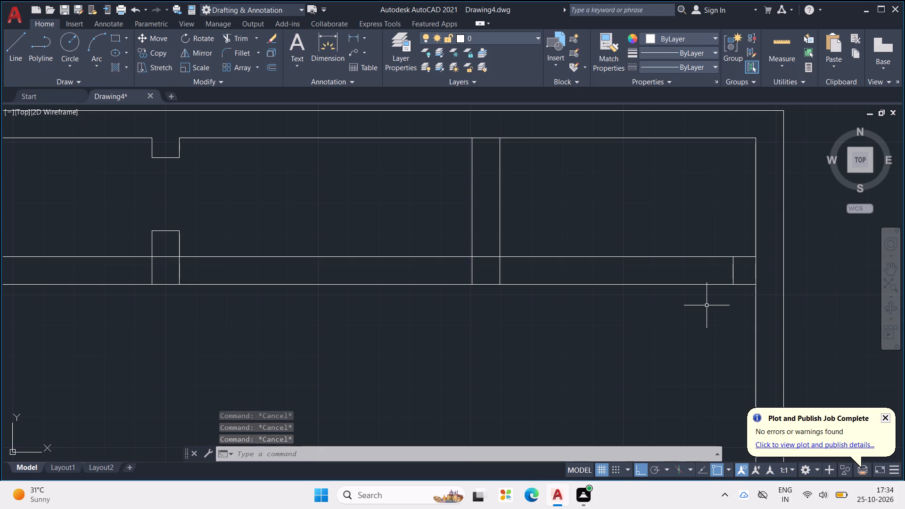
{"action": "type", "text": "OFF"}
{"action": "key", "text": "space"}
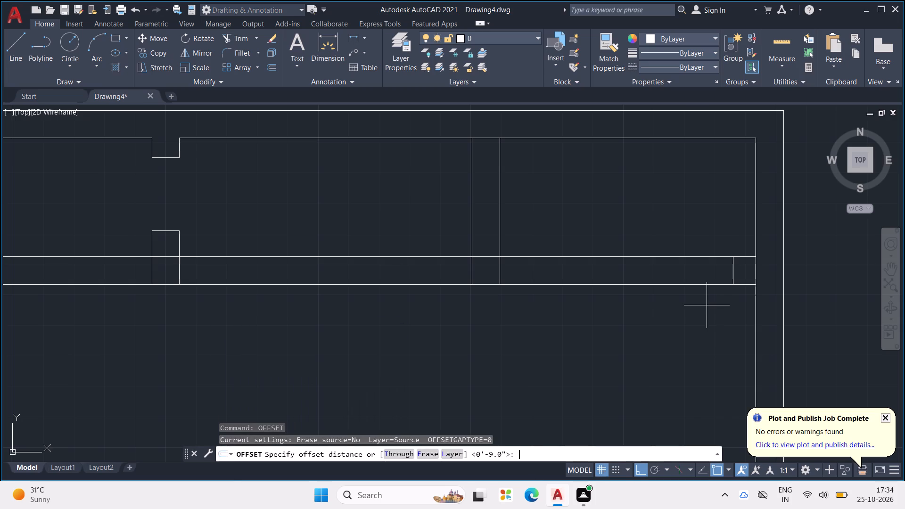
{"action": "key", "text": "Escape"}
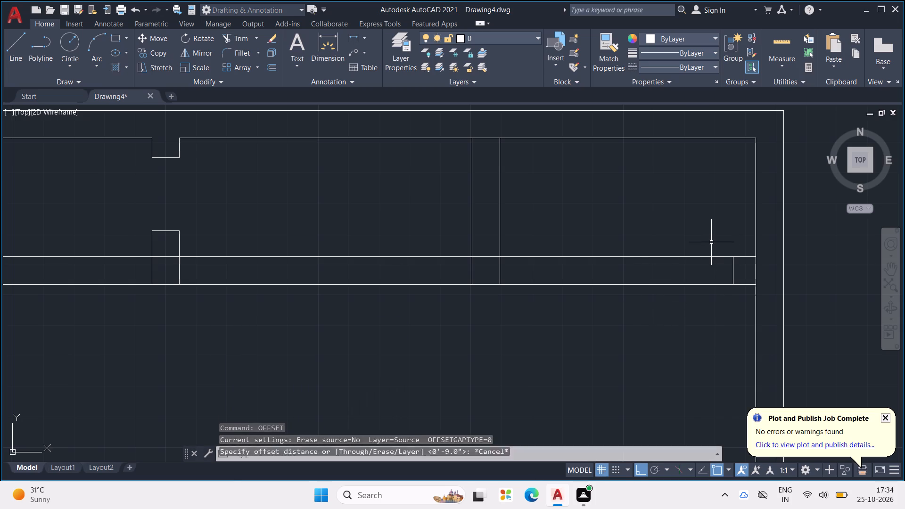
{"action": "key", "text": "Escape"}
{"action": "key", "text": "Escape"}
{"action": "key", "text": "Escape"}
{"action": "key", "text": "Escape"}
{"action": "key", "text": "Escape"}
Draw the opposite jamb line across the horizontal partition wall, between the right partition and the first jamb line.
{"action": "type", "text": "L"}
{"action": "key", "text": "space"}
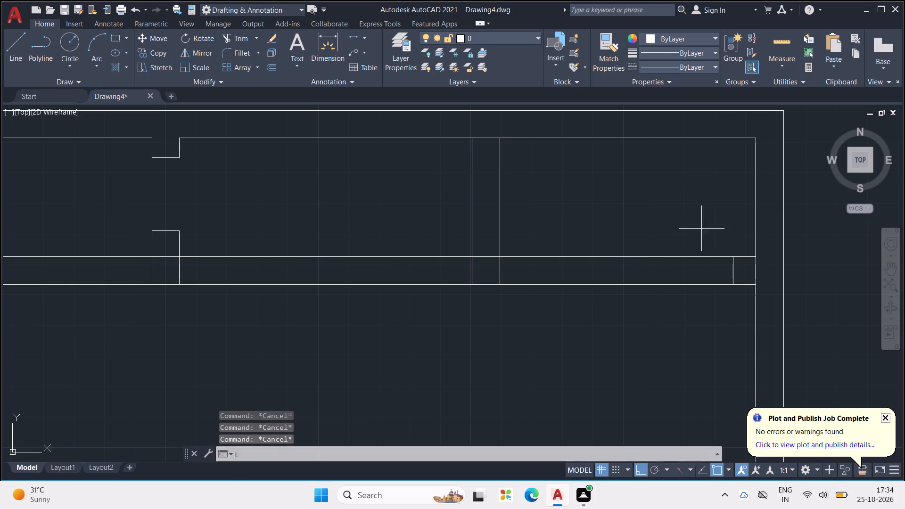
{"action": "left_click_drag", "start_coordinate": [649, 255], "coordinate": [650, 260]}
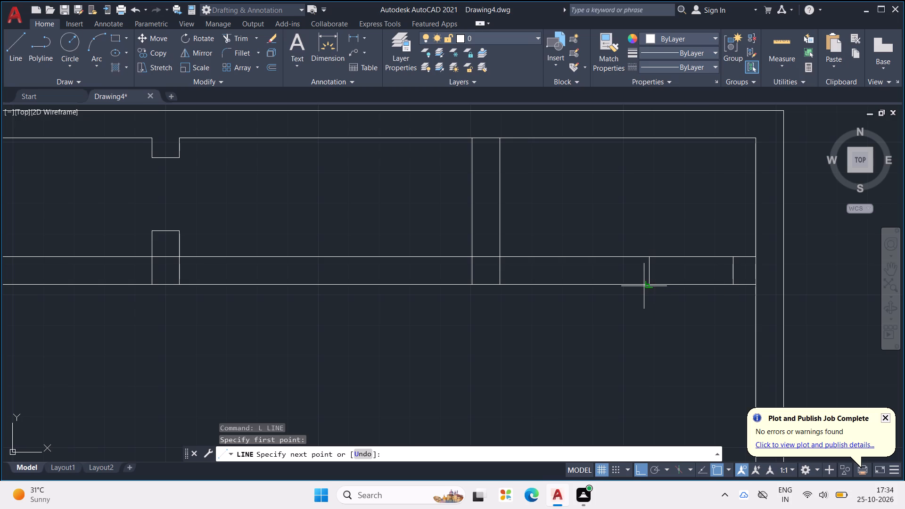
{"action": "left_click", "coordinate": [644, 286]}
{"action": "key", "text": "Escape"}
Draw a jamb line across the horizontal partition wall in the middle room, a door's width from the left partition.
{"action": "scroll", "coordinate": [530, 270], "scroll_direction": "down", "scroll_amount": 3}
{"action": "middle_click_drag", "start_coordinate": [558, 293], "coordinate": [603, 293]}
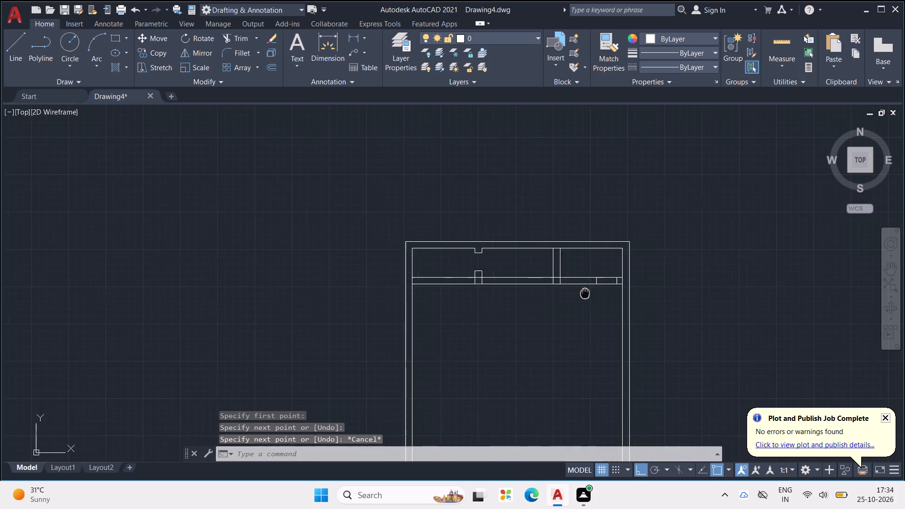
{"action": "middle_click_drag", "start_coordinate": [603, 293], "coordinate": [617, 293]}
{"action": "scroll", "coordinate": [529, 260], "scroll_direction": "up", "scroll_amount": 1}
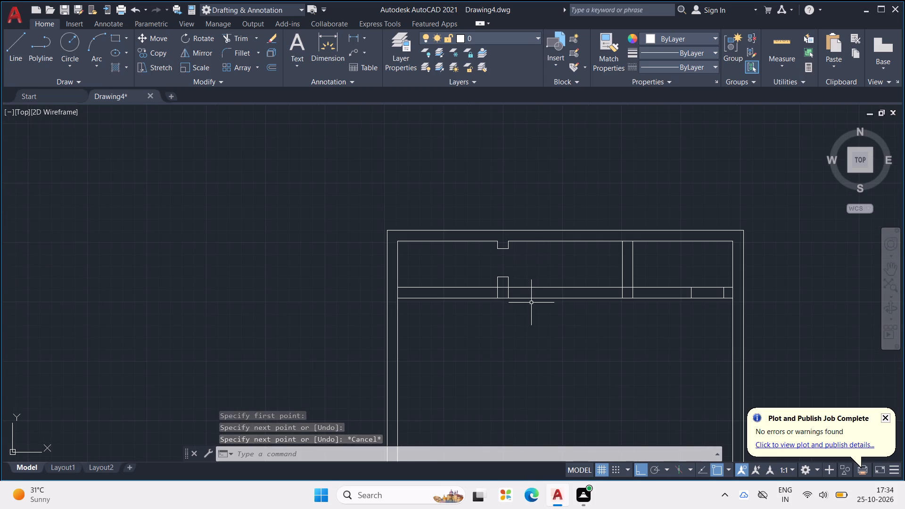
{"action": "scroll", "coordinate": [531, 303], "scroll_direction": "up", "scroll_amount": 1}
{"action": "middle_click_drag", "start_coordinate": [531, 302], "coordinate": [496, 272]}
{"action": "type", "text": "L"}
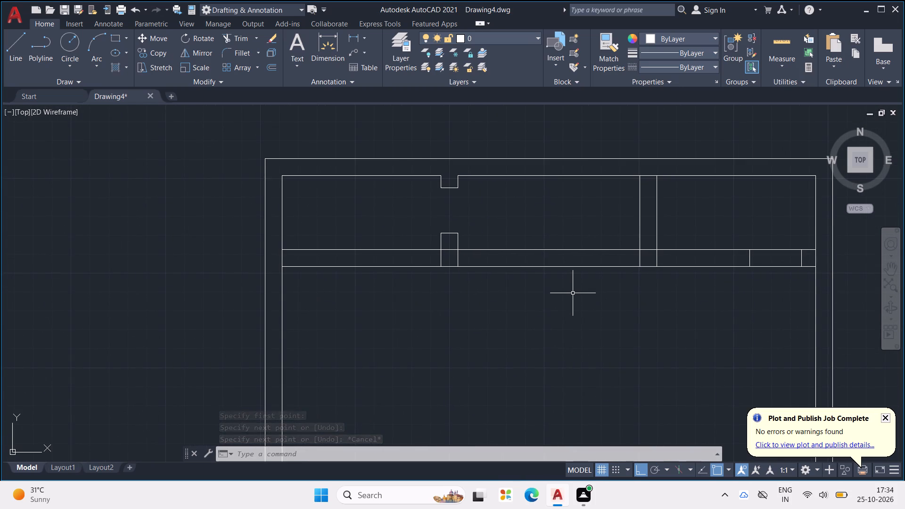
{"action": "key", "text": "space"}
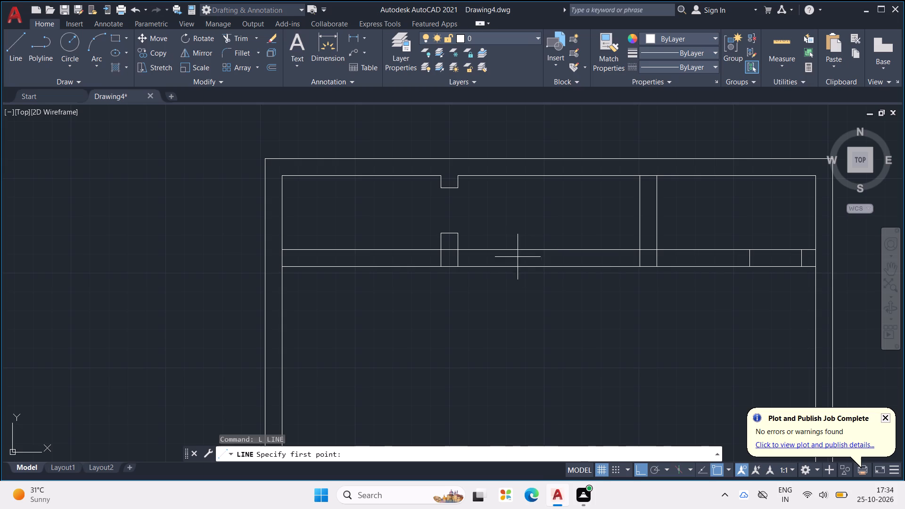
{"action": "scroll", "coordinate": [479, 251], "scroll_direction": "up", "scroll_amount": 1}
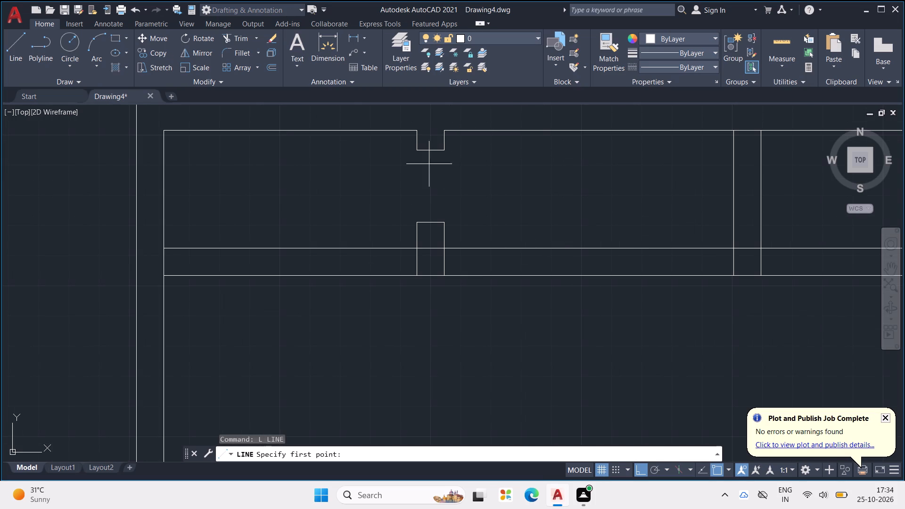
{"action": "left_click", "coordinate": [550, 250]}
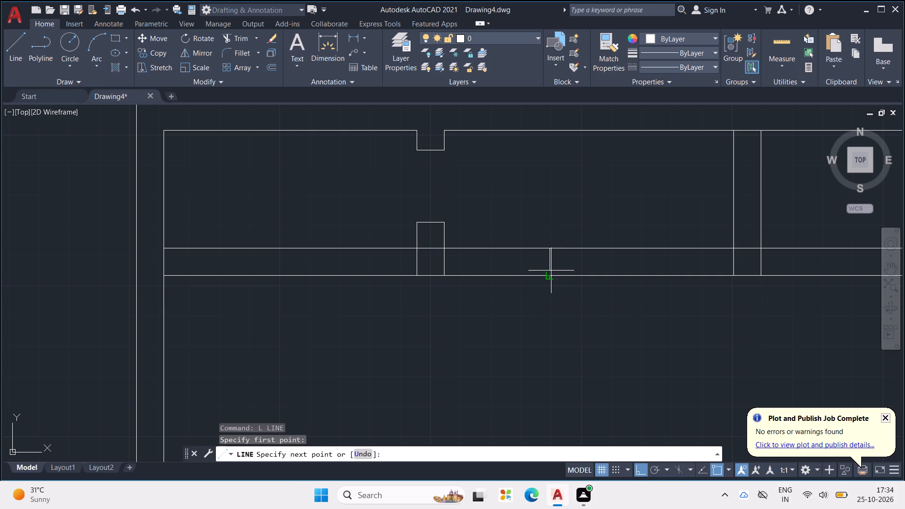
{"action": "left_click", "coordinate": [551, 274]}
{"action": "key", "text": "Escape"}
{"action": "key", "text": "Escape"}
Trim both wall lines within the middle room's door opening and the upper wall line crossing the left partition stub.
{"action": "scroll", "coordinate": [549, 265], "scroll_direction": "down", "scroll_amount": 3}
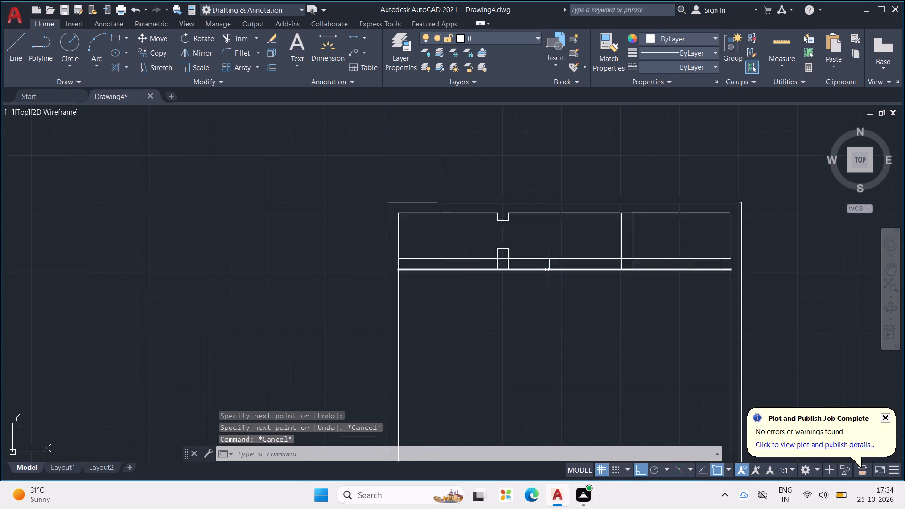
{"action": "scroll", "coordinate": [543, 291], "scroll_direction": "up", "scroll_amount": 1}
{"action": "middle_click_drag", "start_coordinate": [541, 300], "coordinate": [527, 297]}
{"action": "key", "text": "t"}
{"action": "type", "text": "R"}
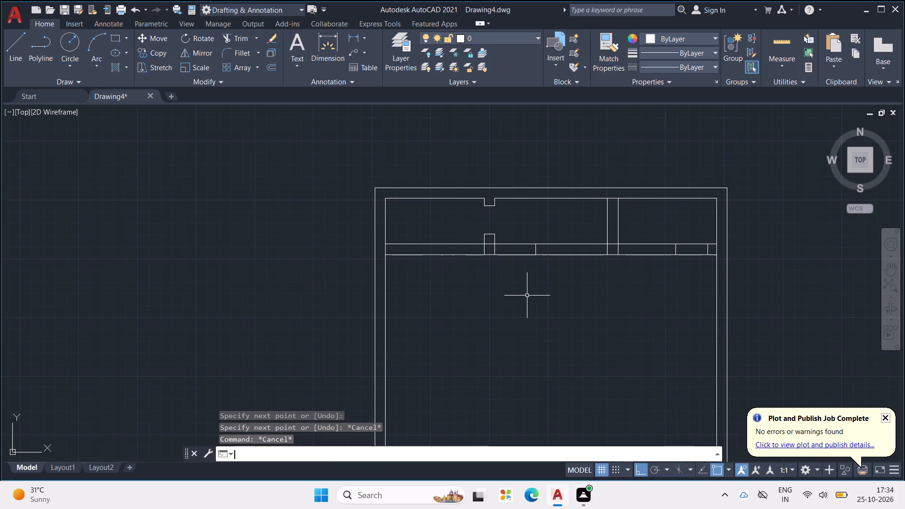
{"action": "key", "text": "space"}
{"action": "left_click_drag", "start_coordinate": [517, 243], "coordinate": [512, 272]}
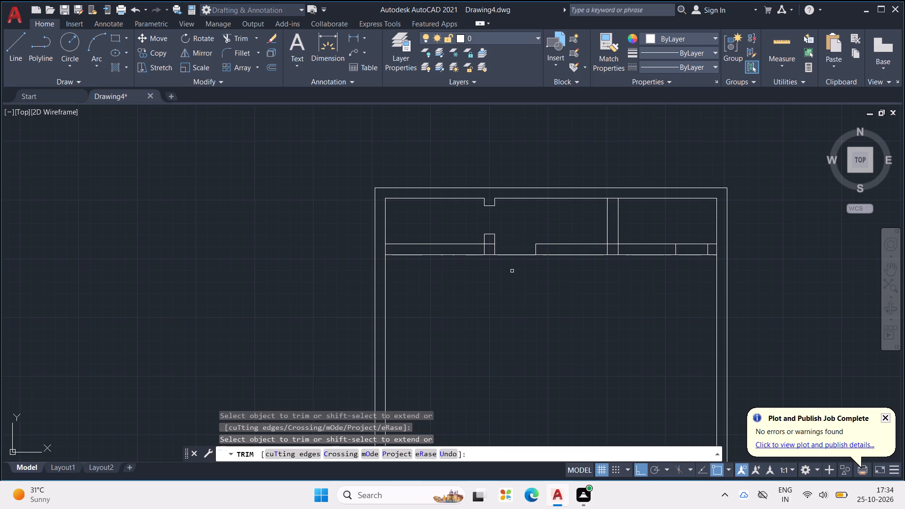
{"action": "left_click_drag", "start_coordinate": [515, 244], "coordinate": [507, 279]}
{"action": "left_click_drag", "start_coordinate": [507, 279], "coordinate": [505, 287]}
{"action": "scroll", "coordinate": [489, 243], "scroll_direction": "up", "scroll_amount": 1}
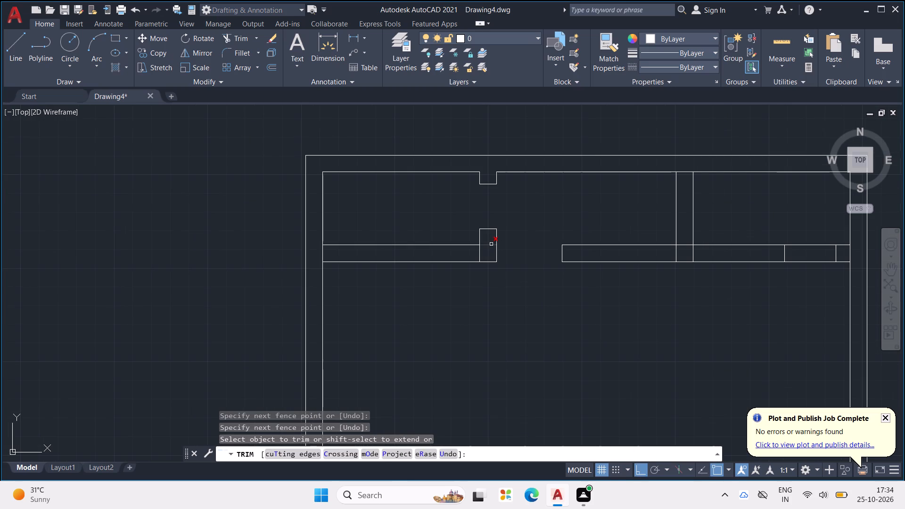
{"action": "left_click", "coordinate": [491, 244]}
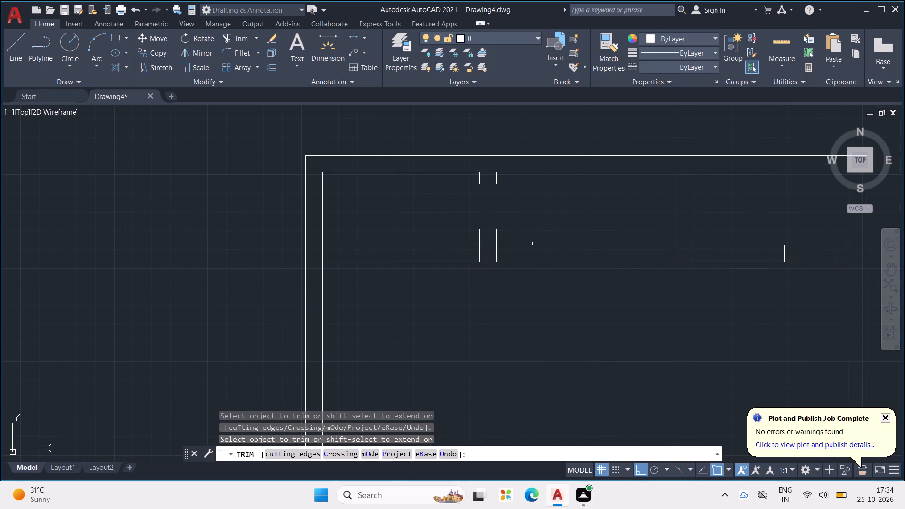
{"action": "scroll", "coordinate": [234, 48], "scroll_direction": "down", "scroll_amount": 3}
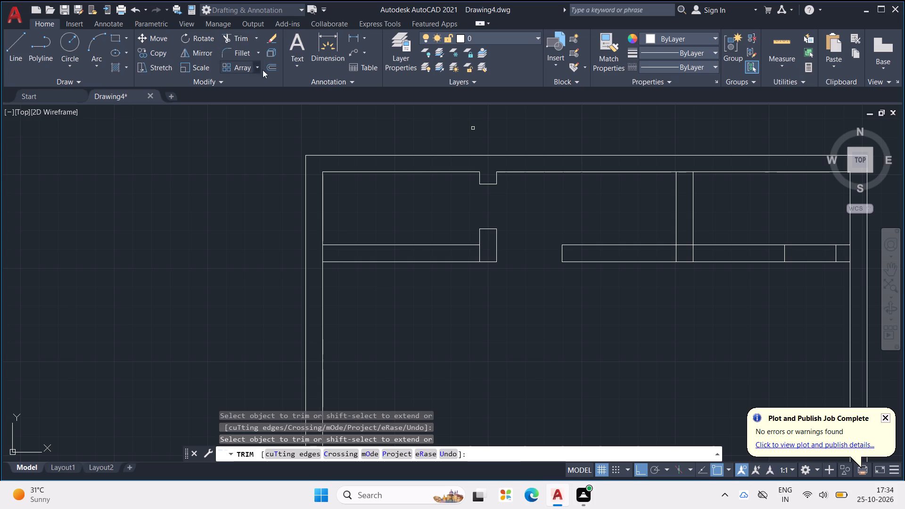
Trim both wall lines within the right room's door opening and the outer wall's inner line across the short wall stub.
{"action": "middle_click_drag", "start_coordinate": [735, 262], "coordinate": [637, 245]}
{"action": "scroll", "coordinate": [735, 262], "scroll_direction": "down", "scroll_amount": 1}
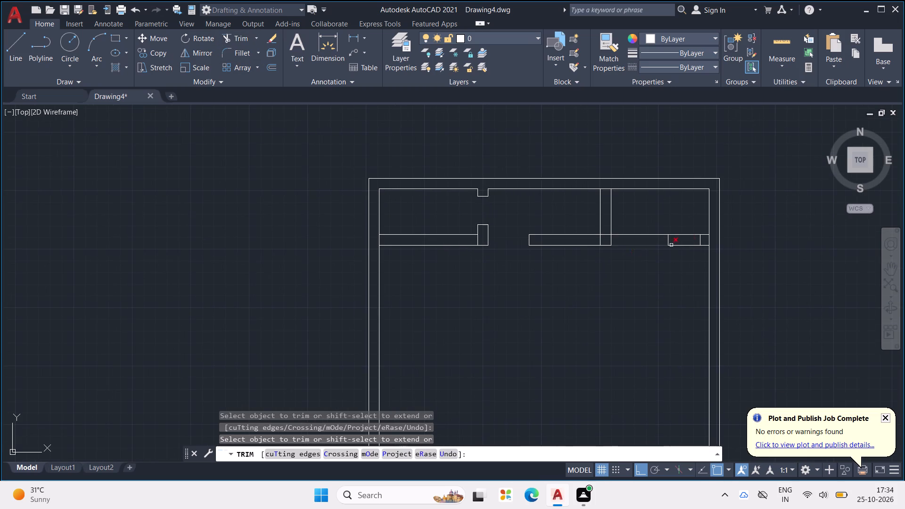
{"action": "left_click_drag", "start_coordinate": [688, 223], "coordinate": [683, 304]}
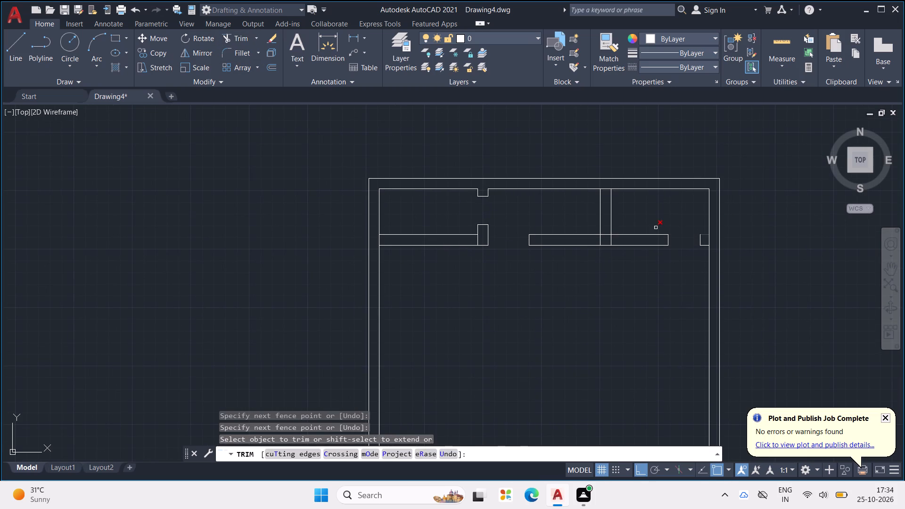
{"action": "scroll", "coordinate": [699, 240], "scroll_direction": "up", "scroll_amount": 2}
{"action": "left_click", "coordinate": [702, 237]}
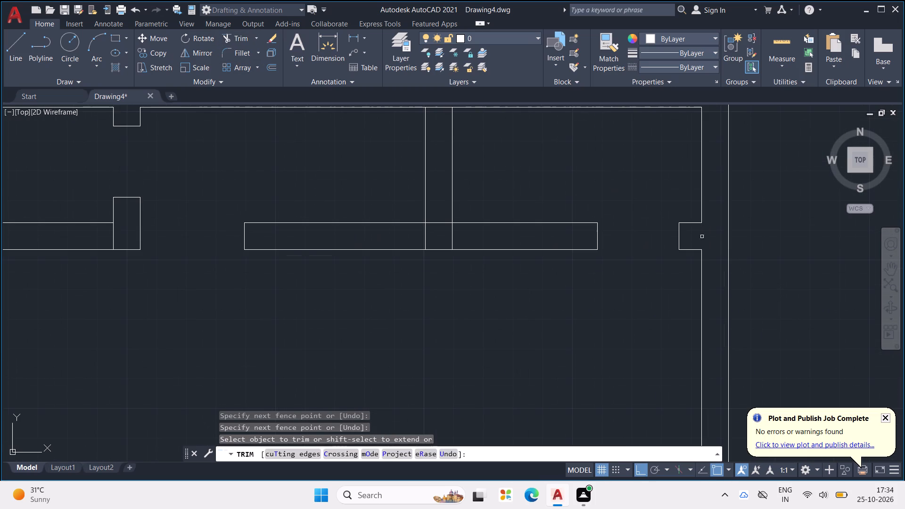
Trim the right vertical partition's two lines where they cross the horizontal partition wall.
{"action": "scroll", "coordinate": [420, 227], "scroll_direction": "down", "scroll_amount": 1}
{"action": "middle_click_drag", "start_coordinate": [436, 230], "coordinate": [503, 241]}
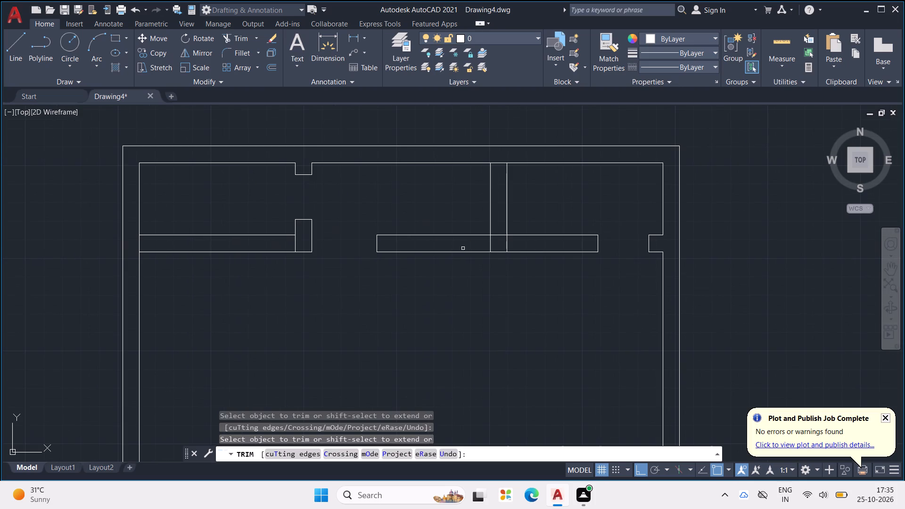
{"action": "left_click_drag", "start_coordinate": [483, 244], "coordinate": [530, 250]}
{"action": "left_click_drag", "start_coordinate": [505, 246], "coordinate": [503, 232]}
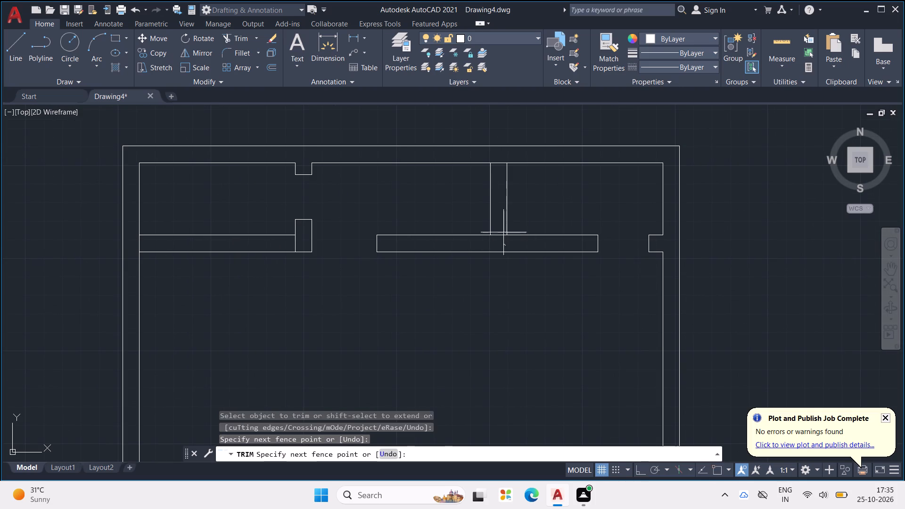
{"action": "left_click_drag", "start_coordinate": [503, 232], "coordinate": [503, 228]}
{"action": "key", "text": "Escape"}
{"action": "key", "text": "Escape"}
{"action": "key", "text": "Escape"}
{"action": "key", "text": "Escape"}
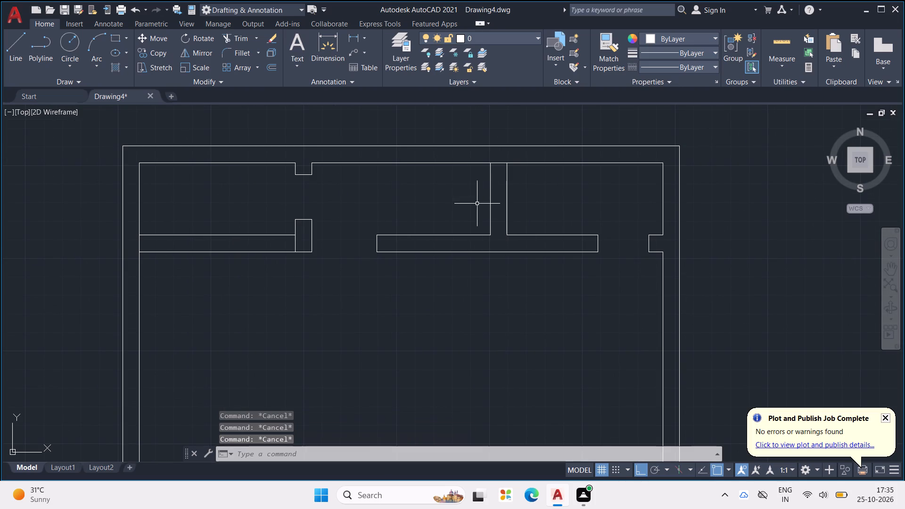
Stretch the end of the left room's upper horizontal wall line across to the right face of the left partition stub.
{"action": "scroll", "coordinate": [476, 234], "scroll_direction": "down", "scroll_amount": 1}
{"action": "middle_click_drag", "start_coordinate": [475, 235], "coordinate": [576, 259]}
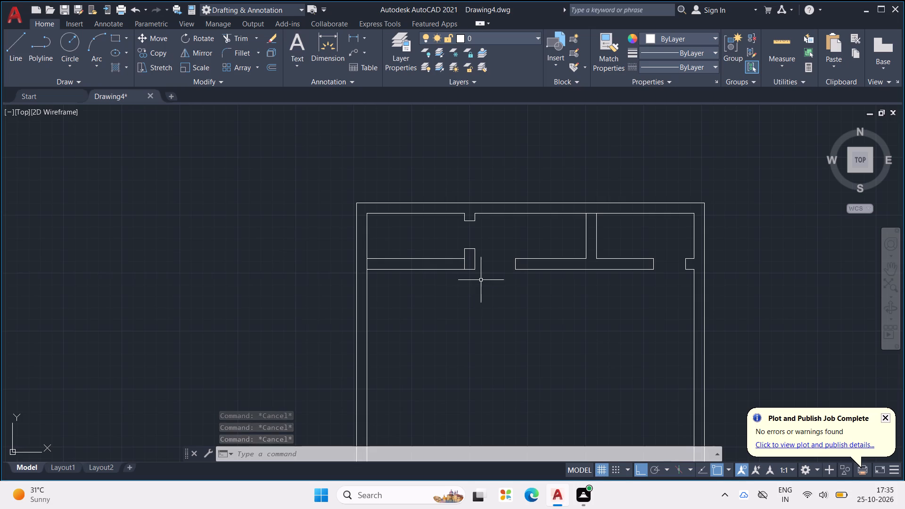
{"action": "scroll", "coordinate": [481, 279], "scroll_direction": "up", "scroll_amount": 1}
{"action": "middle_click_drag", "start_coordinate": [485, 277], "coordinate": [552, 276]}
{"action": "scroll", "coordinate": [509, 250], "scroll_direction": "up", "scroll_amount": 1}
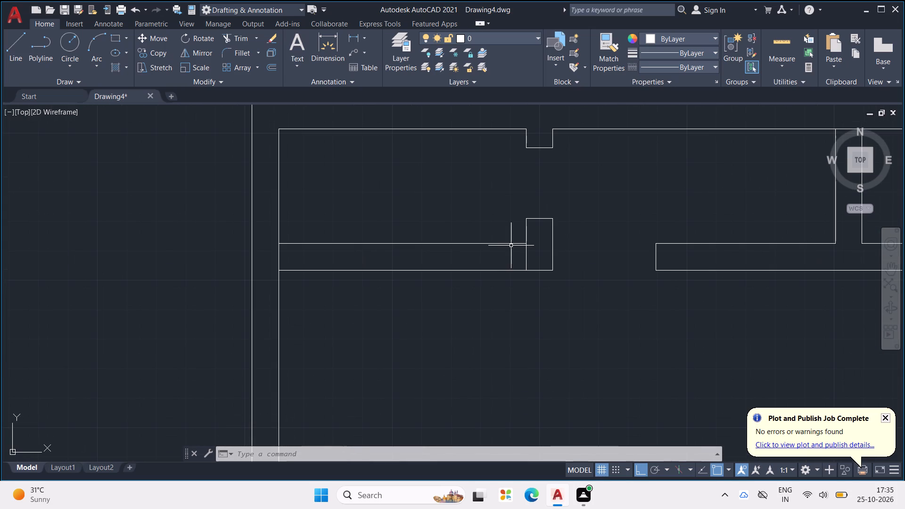
{"action": "left_click", "coordinate": [512, 243]}
{"action": "left_click", "coordinate": [525, 243]}
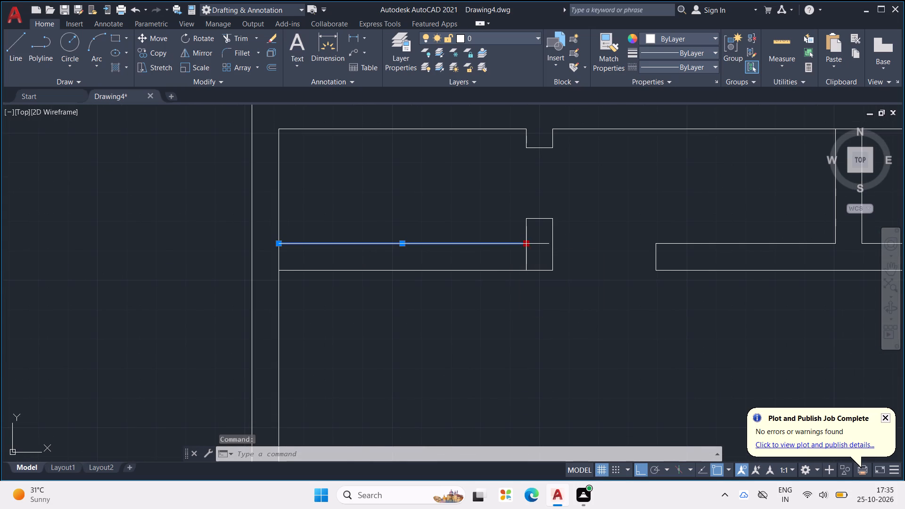
{"action": "left_click", "coordinate": [551, 248]}
{"action": "key", "text": "Escape"}
{"action": "key", "text": "Escape"}
{"action": "key", "text": "Escape"}
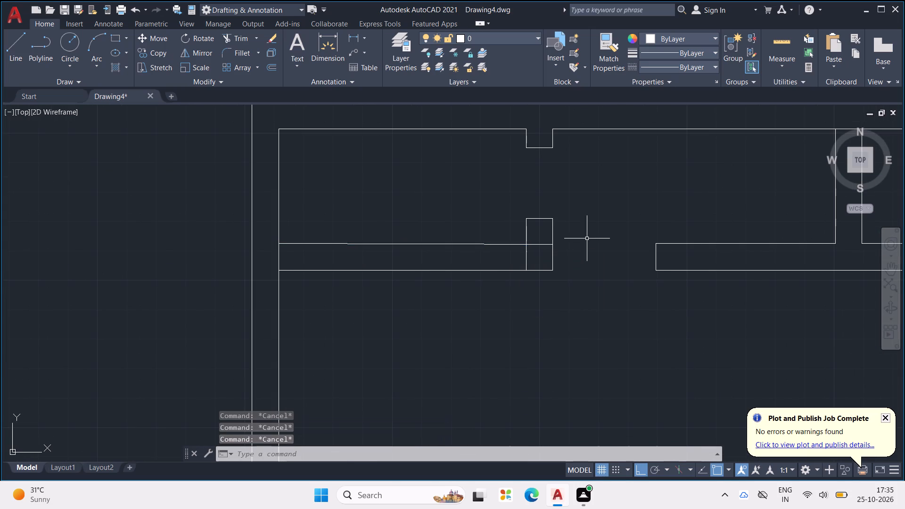
Trim away the lower part of the left partition stub that projects above the horizontal wall, including its short top line.
{"action": "key", "text": "Escape"}
{"action": "key", "text": "Escape"}
{"action": "type", "text": "TR"}
{"action": "key", "text": "space"}
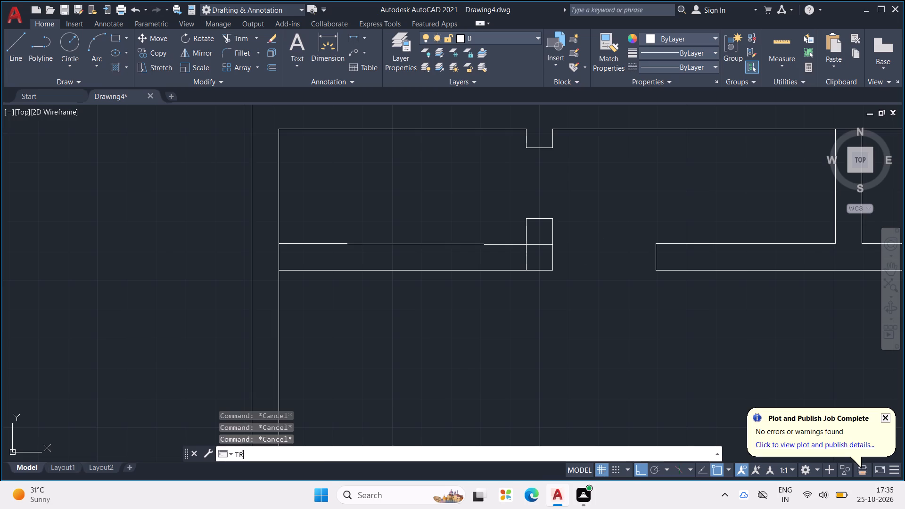
{"action": "left_click_drag", "start_coordinate": [576, 229], "coordinate": [477, 219]}
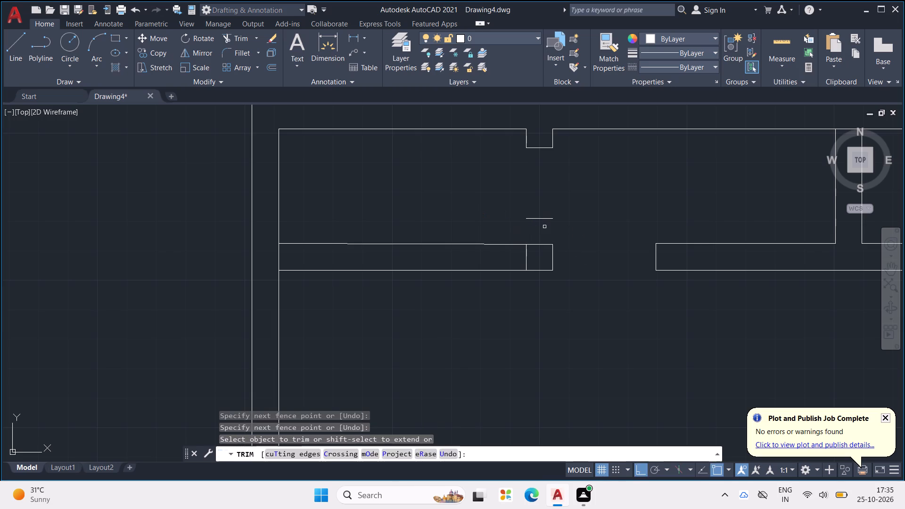
{"action": "left_click_drag", "start_coordinate": [543, 228], "coordinate": [543, 209]}
{"action": "key", "text": "Escape"}
{"action": "key", "text": "Escape"}
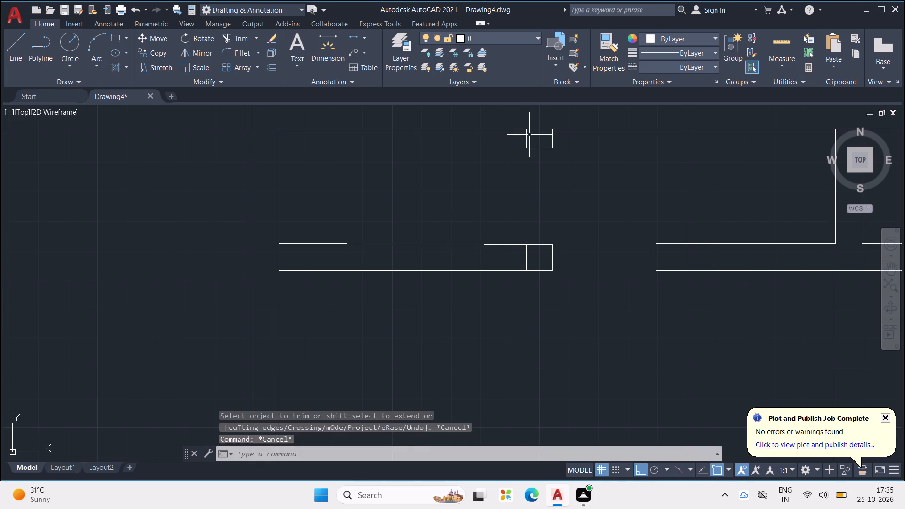
{"action": "key", "text": "Escape"}
Delete the short vertical line left inside the left room's wall near the door opening.
{"action": "scroll", "coordinate": [548, 159], "scroll_direction": "down", "scroll_amount": 2}
{"action": "middle_click_drag", "start_coordinate": [568, 200], "coordinate": [564, 164]}
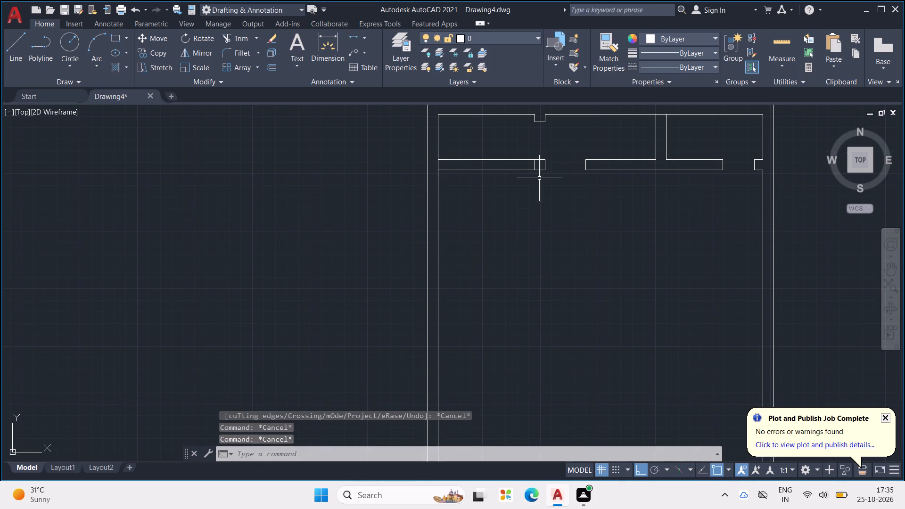
{"action": "left_click", "coordinate": [535, 165]}
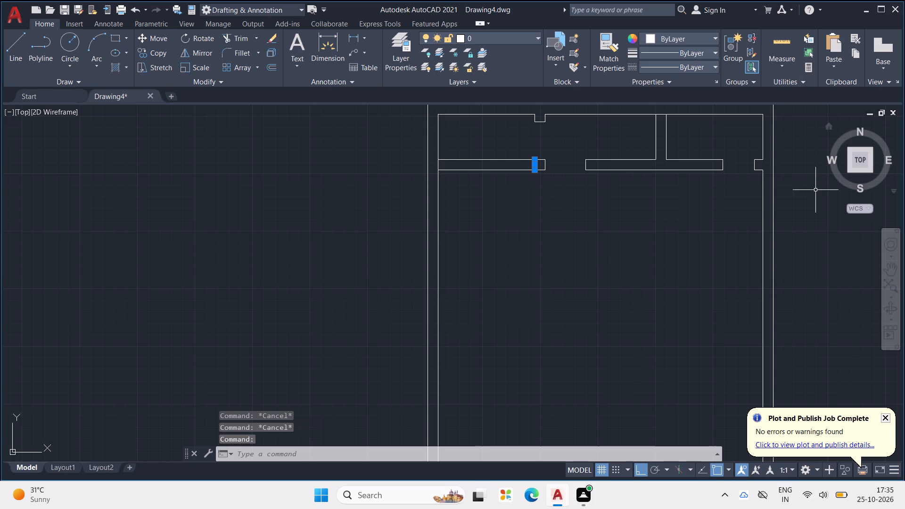
{"action": "key", "text": "Delete"}
Start the right room's door leaf with a 1" line running left from the midpoint of the short wall stub's end.
{"action": "middle_click_drag", "start_coordinate": [645, 190], "coordinate": [619, 235]}
{"action": "scroll", "coordinate": [645, 190], "scroll_direction": "down", "scroll_amount": 1}
{"action": "scroll", "coordinate": [615, 216], "scroll_direction": "up", "scroll_amount": 1}
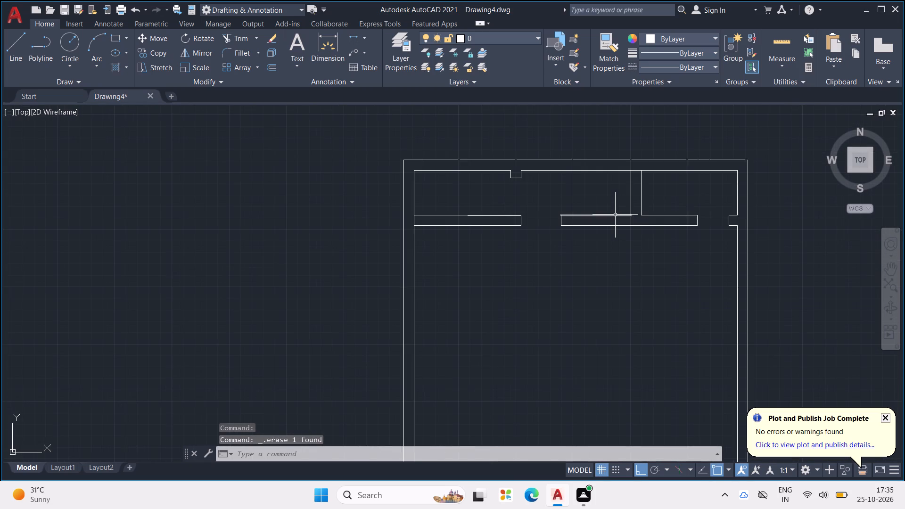
{"action": "scroll", "coordinate": [723, 242], "scroll_direction": "up", "scroll_amount": 2}
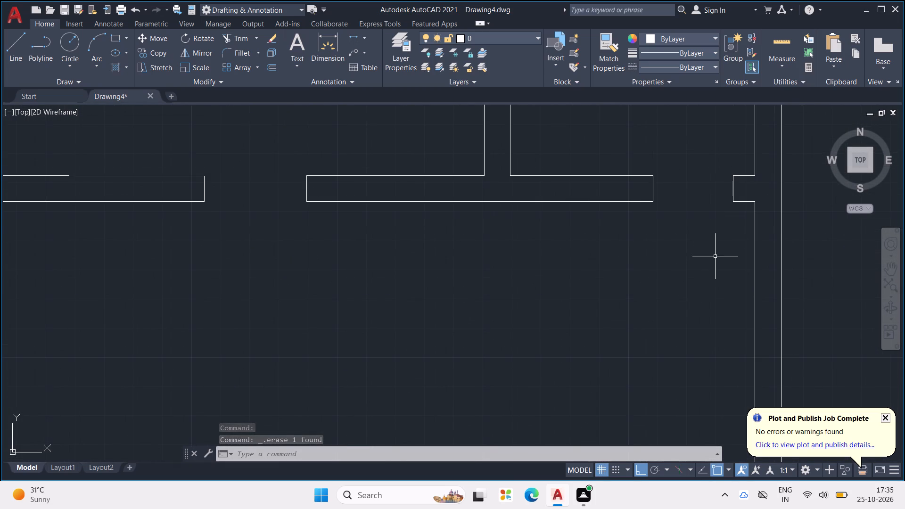
{"action": "middle_click_drag", "start_coordinate": [715, 256], "coordinate": [674, 259]}
{"action": "scroll", "coordinate": [715, 256], "scroll_direction": "down", "scroll_amount": 1}
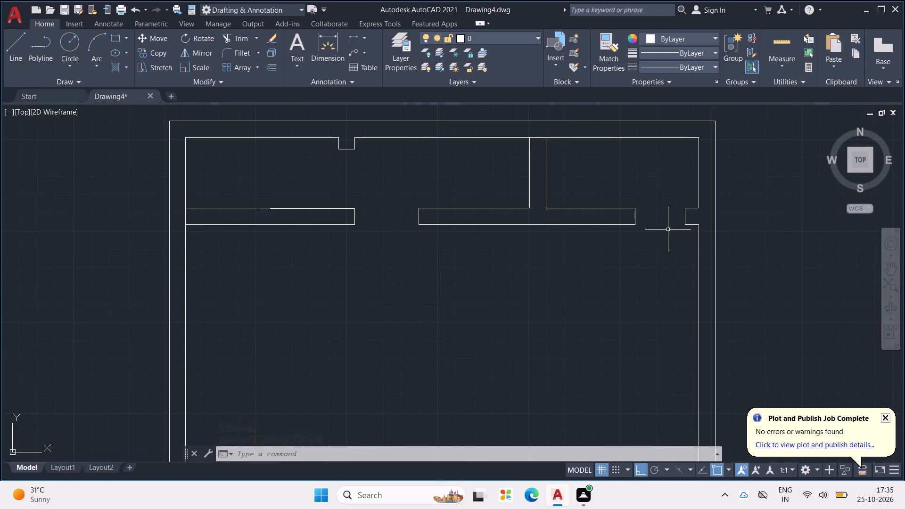
{"action": "type", "text": "L"}
{"action": "key", "text": "space"}
{"action": "scroll", "coordinate": [689, 218], "scroll_direction": "up", "scroll_amount": 2}
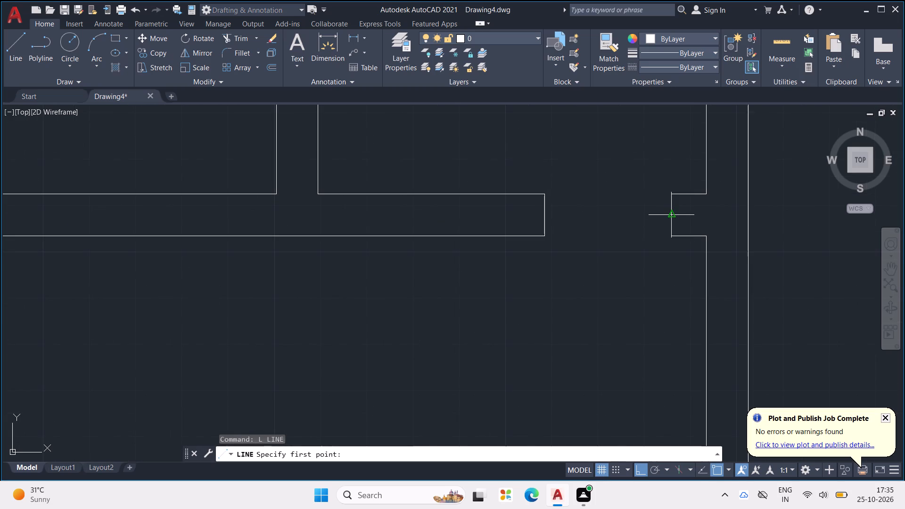
{"action": "left_click", "coordinate": [667, 214]}
{"action": "key", "text": "1"}
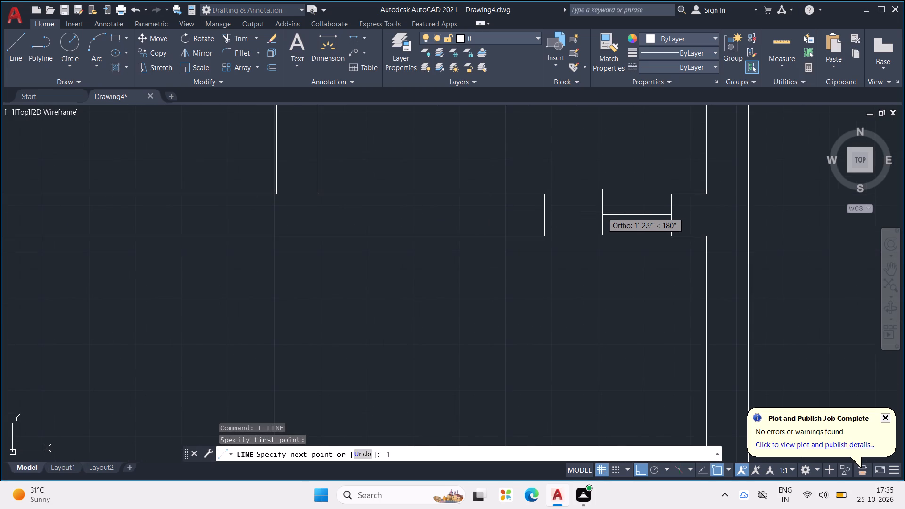
{"action": "key", "text": "shift+quotedbl"}
{"action": "key", "text": "Return"}
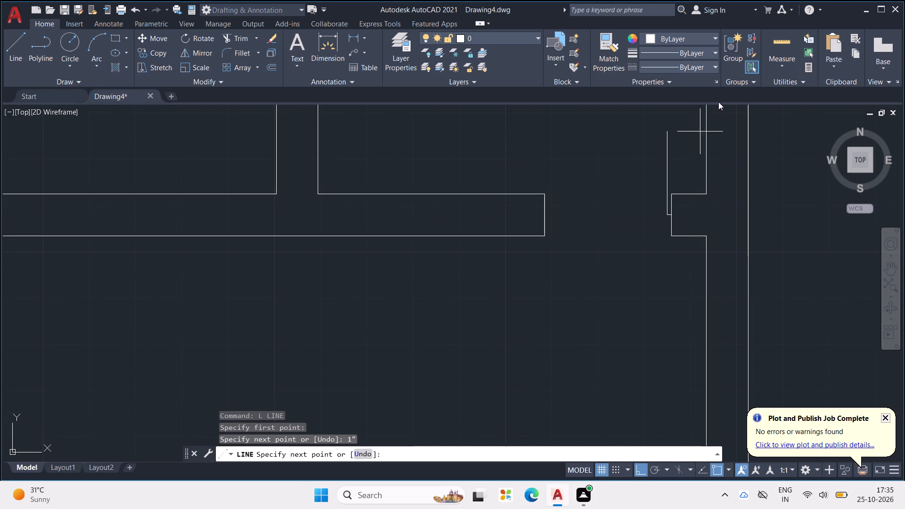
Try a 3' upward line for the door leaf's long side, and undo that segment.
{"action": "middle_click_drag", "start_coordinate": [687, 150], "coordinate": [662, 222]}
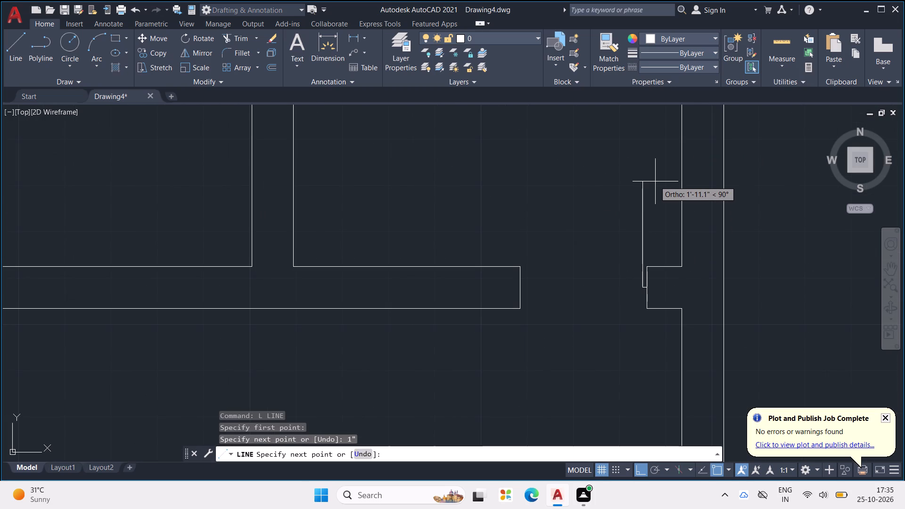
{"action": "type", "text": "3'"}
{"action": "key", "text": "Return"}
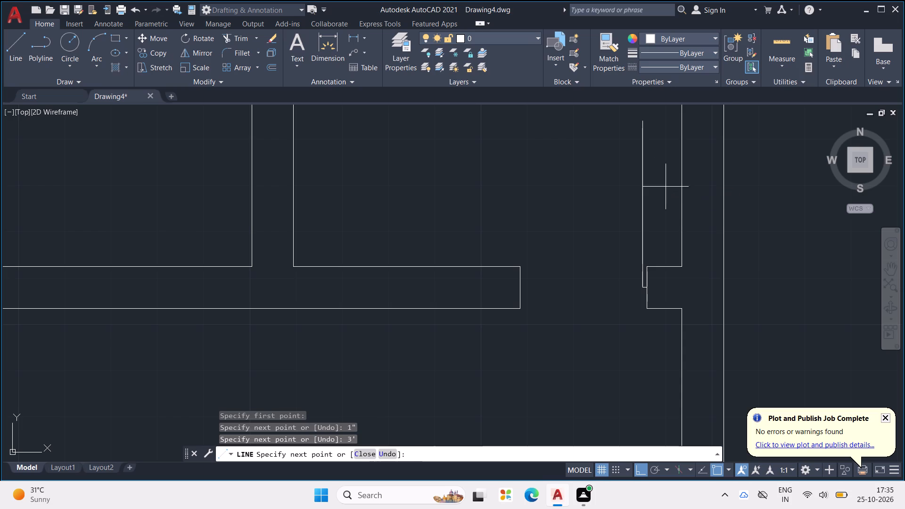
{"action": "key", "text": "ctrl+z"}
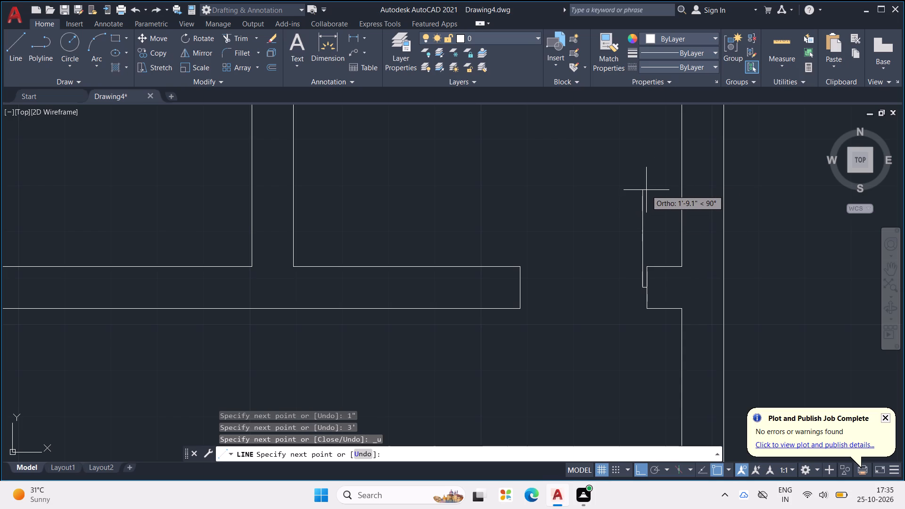
Complete the door leaf with a 2.5' upward line, a 1" line to the right and a line down to the stub's upper corner.
{"action": "key", "text": "2"}
{"action": "type", "text": ".5"}
{"action": "key", "text": "apostrophe"}
{"action": "key", "text": "Return"}
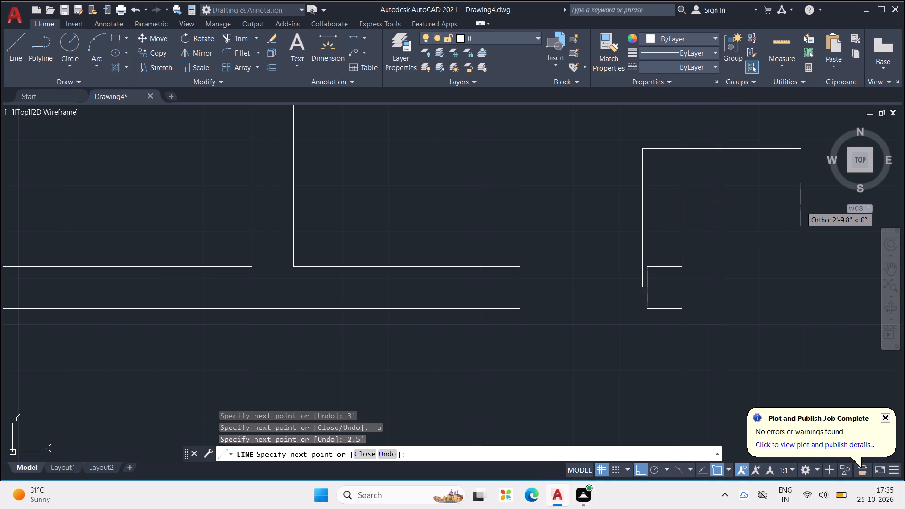
{"action": "key", "text": "1"}
{"action": "key", "text": "shift+quotedbl"}
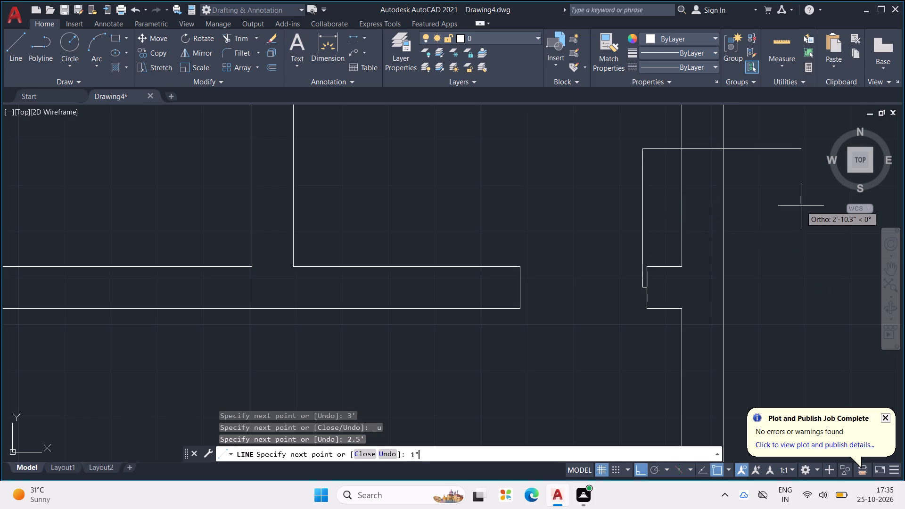
{"action": "key", "text": "Return"}
{"action": "scroll", "coordinate": [641, 226], "scroll_direction": "down", "scroll_amount": 1}
{"action": "scroll", "coordinate": [707, 242], "scroll_direction": "up", "scroll_amount": 2}
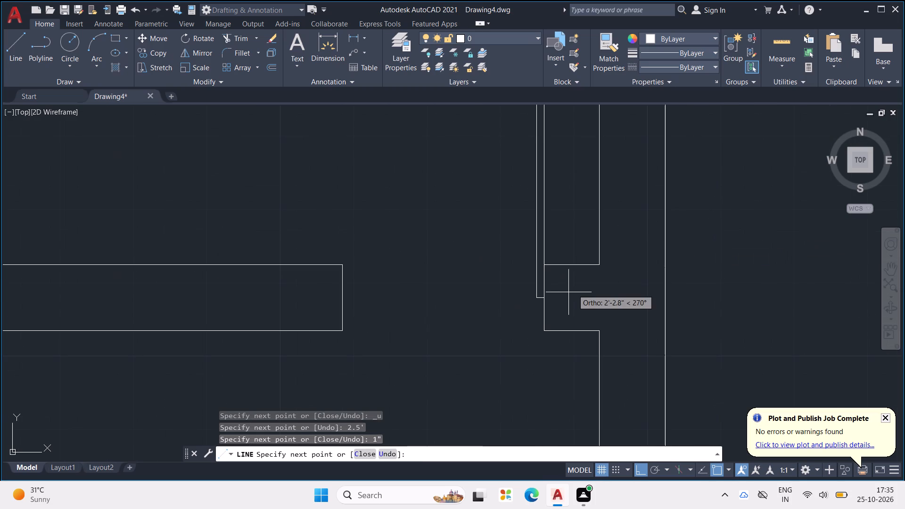
{"action": "left_click", "coordinate": [546, 266]}
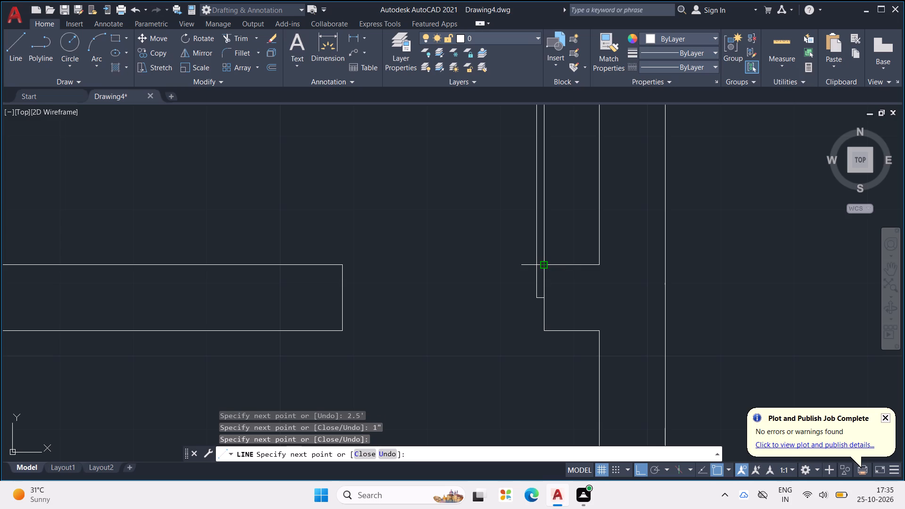
{"action": "key", "text": "grave"}
{"action": "key", "text": "Escape"}
{"action": "key", "text": "Escape"}
{"action": "scroll", "coordinate": [641, 264], "scroll_direction": "down", "scroll_amount": 3}
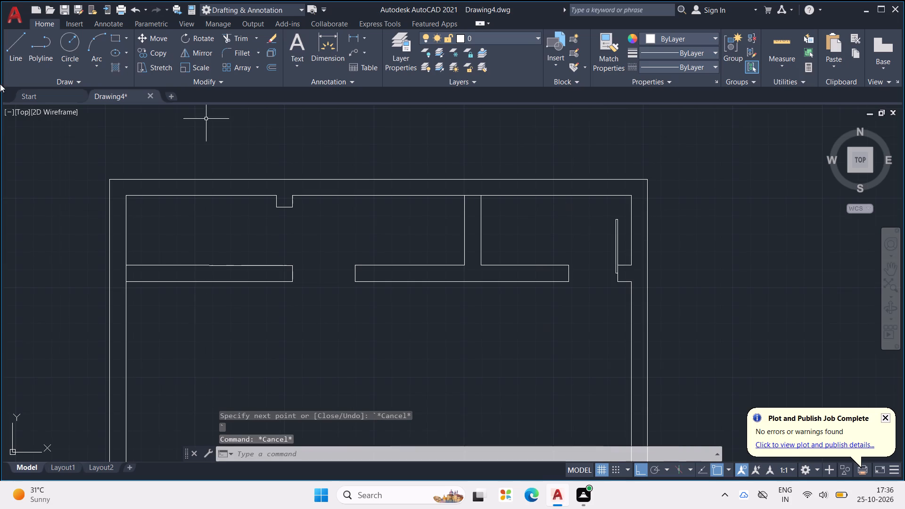
Draw the door swing as a 3-Point arc through the leaf's two top corners to the midpoint of the opposite wall end.
{"action": "left_click", "coordinate": [96, 59]}
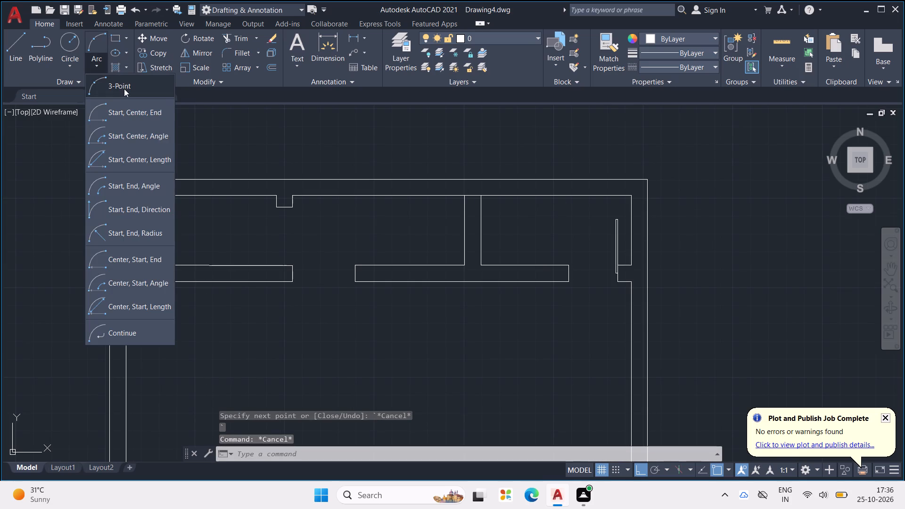
{"action": "left_click", "coordinate": [124, 86]}
{"action": "scroll", "coordinate": [622, 218], "scroll_direction": "up", "scroll_amount": 3}
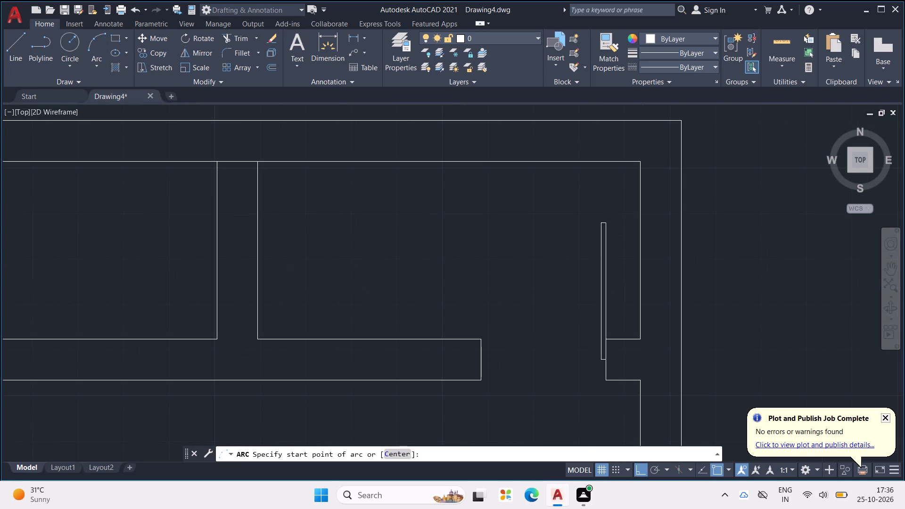
{"action": "scroll", "coordinate": [614, 222], "scroll_direction": "up", "scroll_amount": 2}
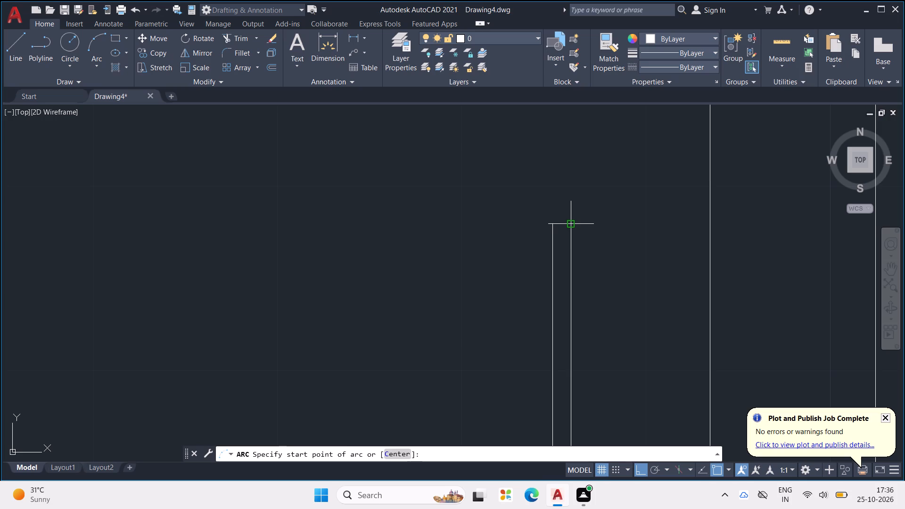
{"action": "left_click", "coordinate": [573, 223]}
{"action": "left_click", "coordinate": [550, 225]}
{"action": "scroll", "coordinate": [453, 233], "scroll_direction": "down", "scroll_amount": 2}
{"action": "middle_click_drag", "start_coordinate": [456, 233], "coordinate": [549, 157]}
{"action": "scroll", "coordinate": [544, 161], "scroll_direction": "down", "scroll_amount": 2}
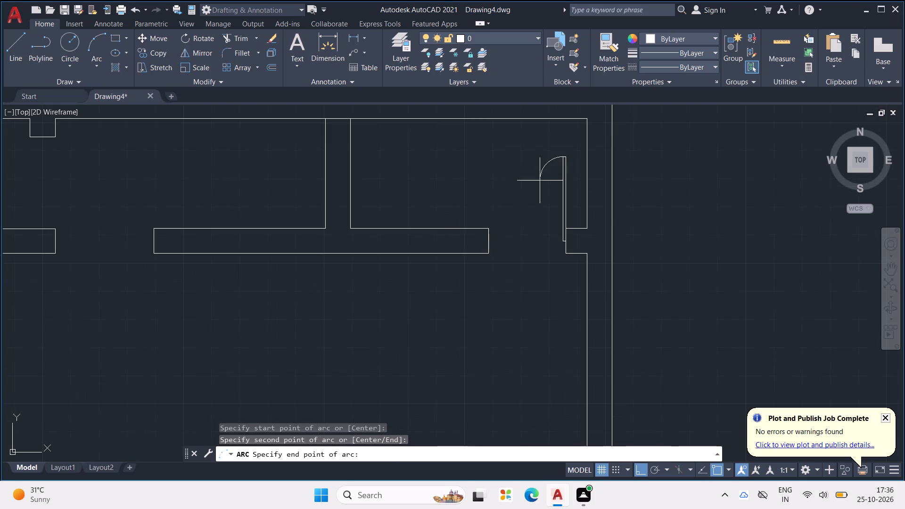
{"action": "left_click", "coordinate": [489, 239]}
Draw three sides of a small box about 5" wide and 7" high on the left wall's upper edge, below the stub.
{"action": "scroll", "coordinate": [598, 226], "scroll_direction": "down", "scroll_amount": 2}
{"action": "middle_click_drag", "start_coordinate": [597, 231], "coordinate": [715, 256]}
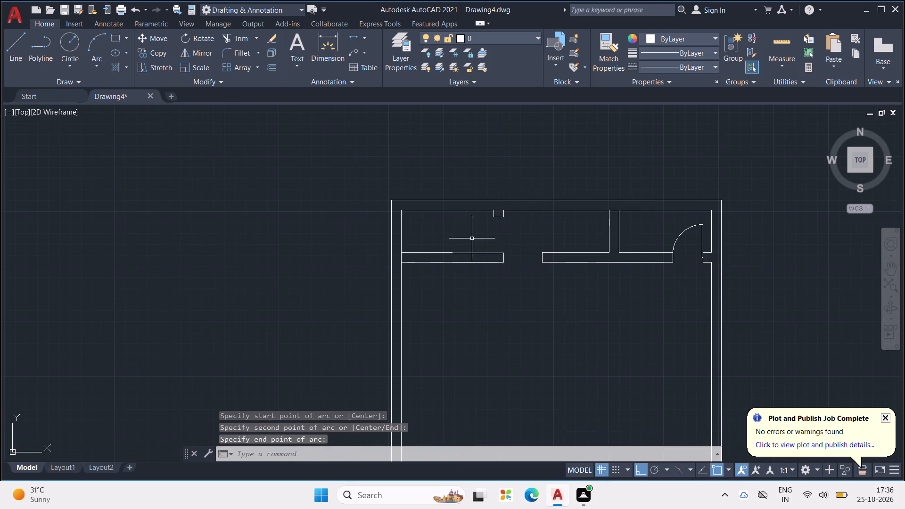
{"action": "scroll", "coordinate": [512, 236], "scroll_direction": "up", "scroll_amount": 3}
{"action": "key", "text": "Escape"}
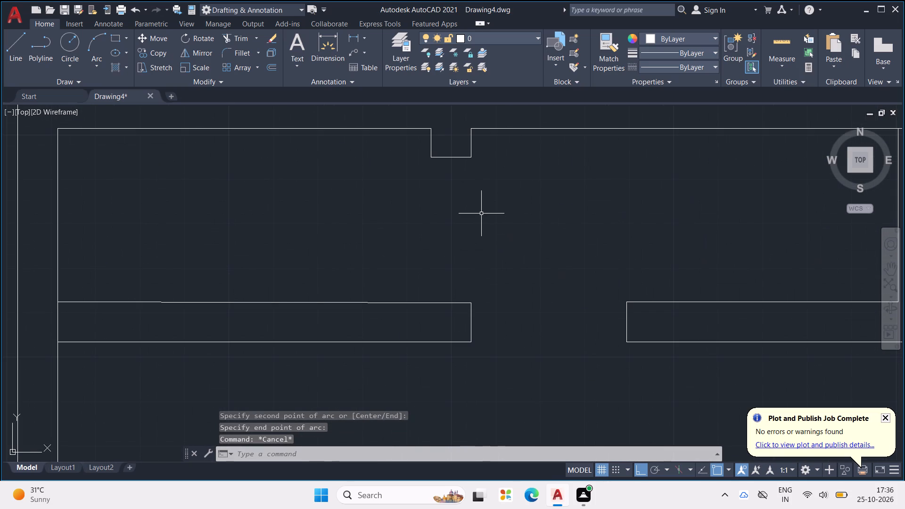
{"action": "scroll", "coordinate": [497, 247], "scroll_direction": "down", "scroll_amount": 2}
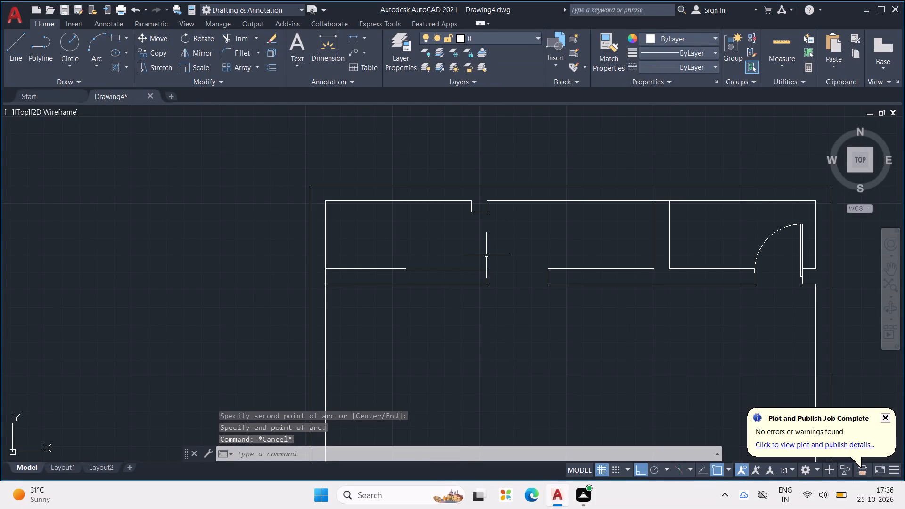
{"action": "key", "text": "l"}
{"action": "key", "text": "space"}
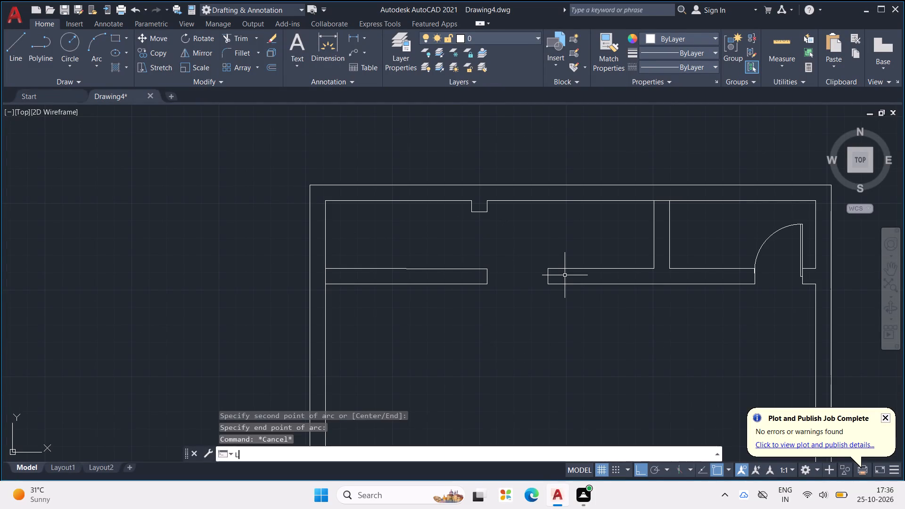
{"action": "scroll", "coordinate": [461, 264], "scroll_direction": "up", "scroll_amount": 2}
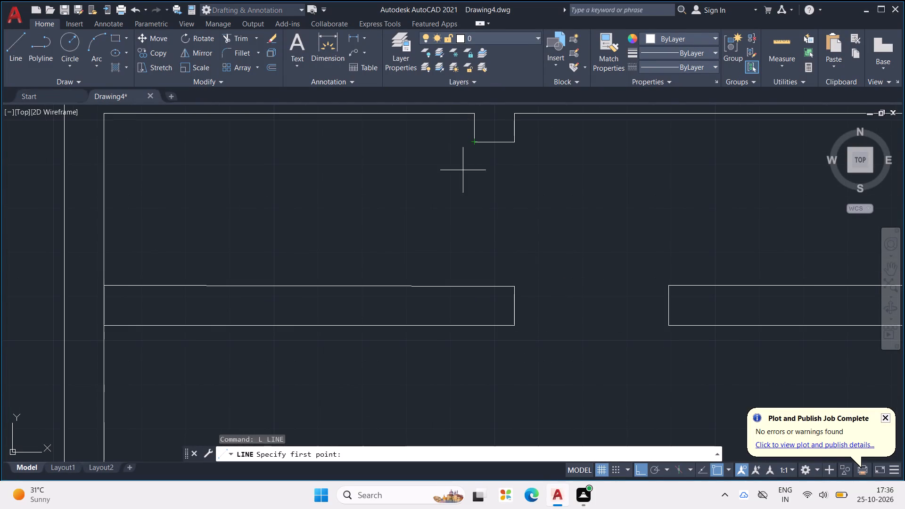
{"action": "left_click", "coordinate": [474, 288]}
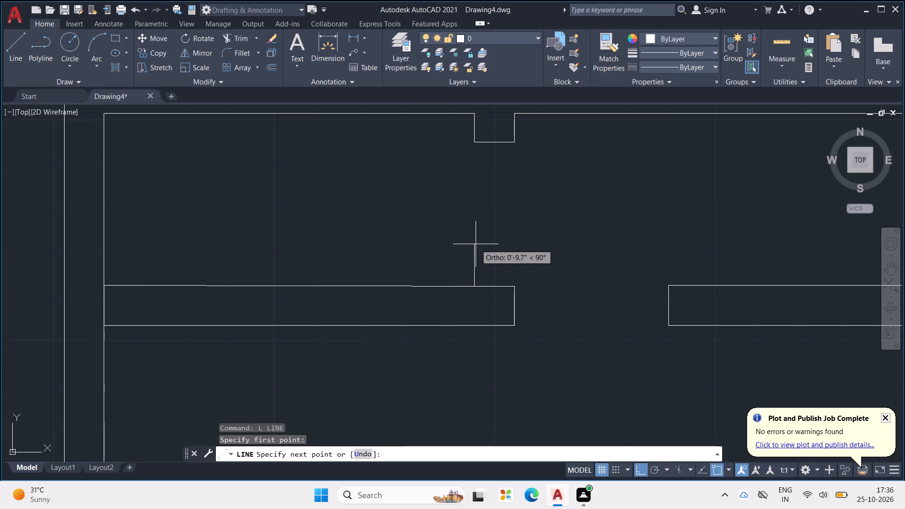
{"action": "left_click", "coordinate": [476, 254]}
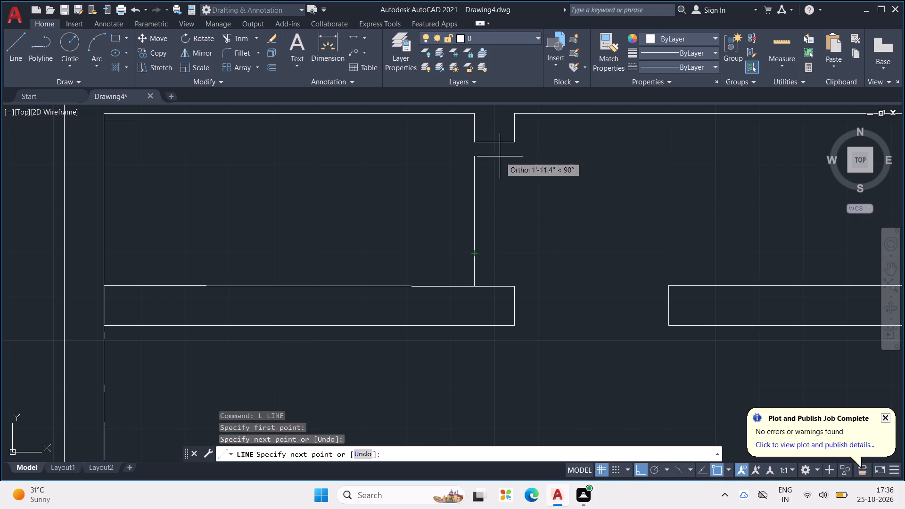
{"action": "left_click", "coordinate": [496, 256]}
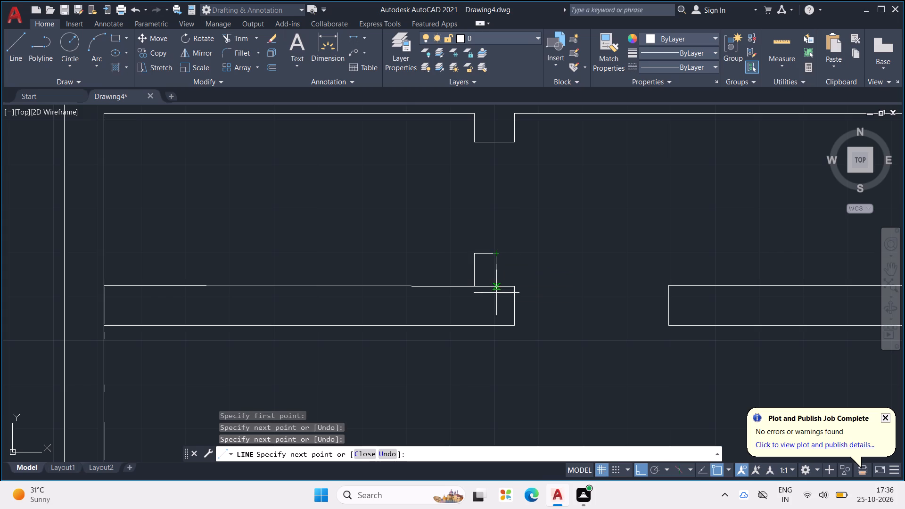
{"action": "left_click", "coordinate": [496, 286]}
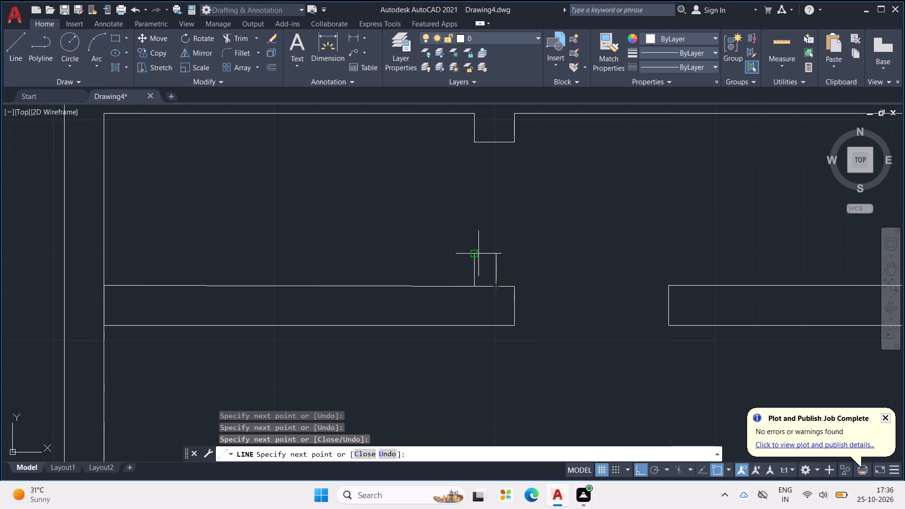
Cross the small box with two diagonal lines between its opposite corners.
{"action": "left_click", "coordinate": [473, 249]}
{"action": "key", "text": "Escape"}
{"action": "key", "text": "space"}
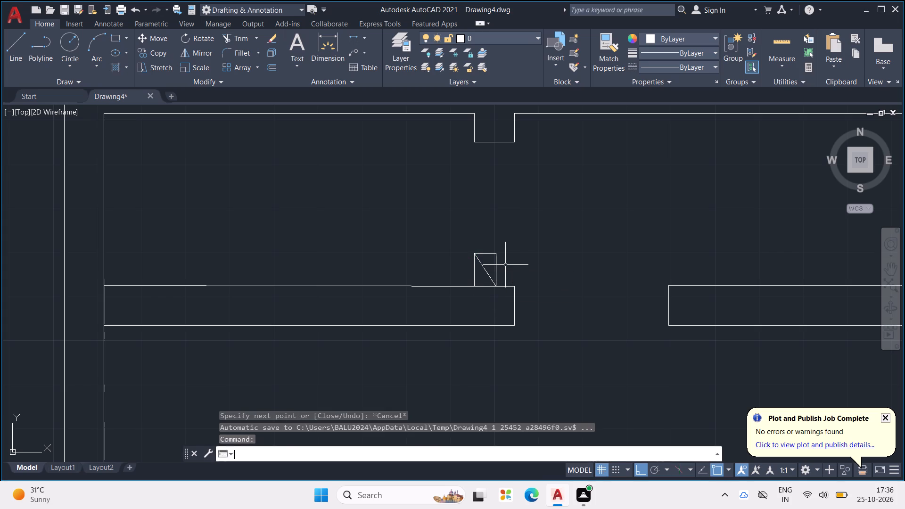
{"action": "left_click_drag", "start_coordinate": [477, 286], "coordinate": [480, 277]}
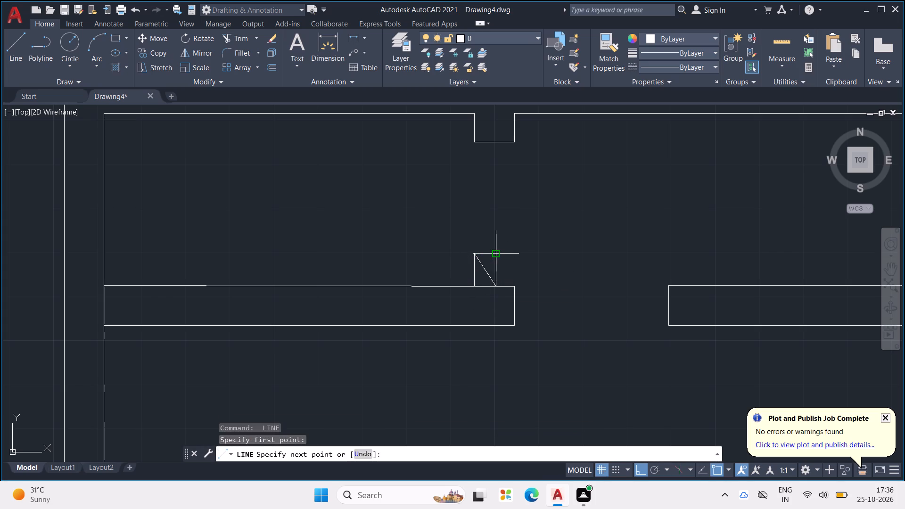
{"action": "left_click", "coordinate": [497, 254]}
{"action": "key", "text": "Escape"}
{"action": "key", "text": "Escape"}
{"action": "key", "text": "Escape"}
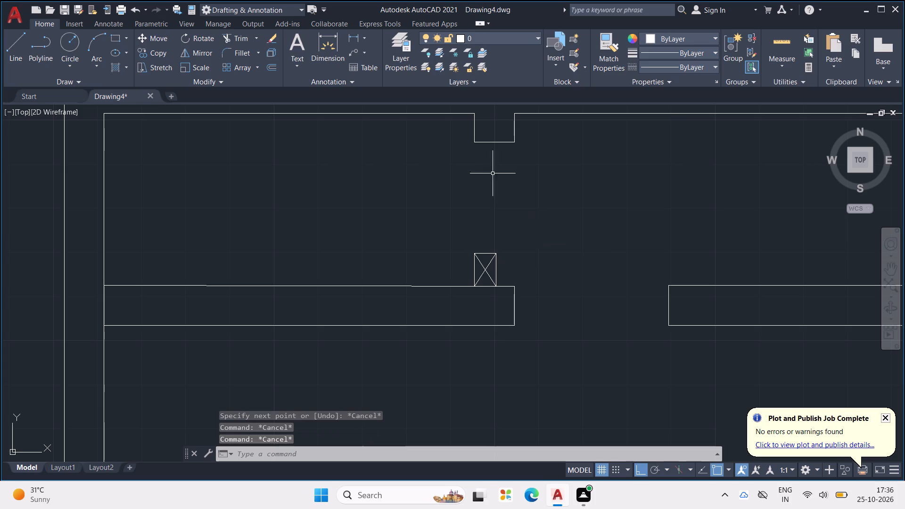
Start the left room's door leaf with a 1" line down from the stub's lower-edge midpoint and a 2' line to the left.
{"action": "key", "text": "l"}
{"action": "key", "text": "space"}
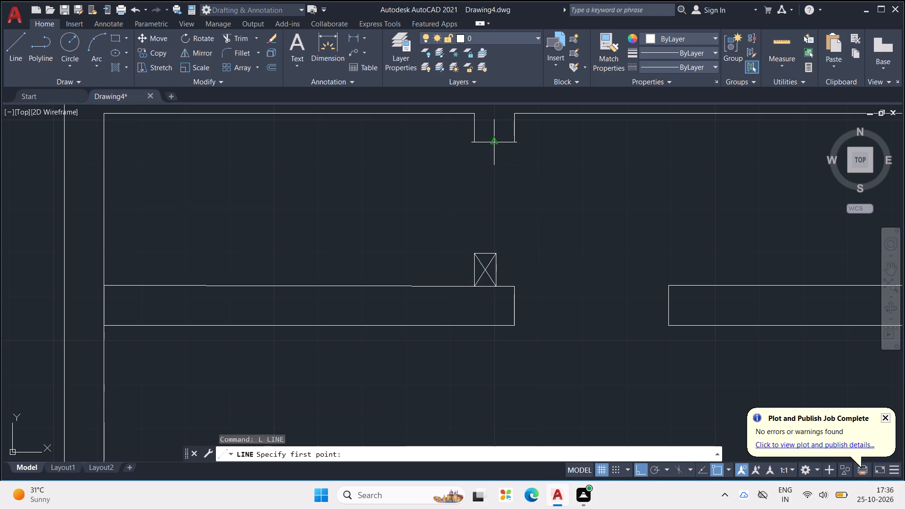
{"action": "left_click", "coordinate": [494, 143]}
{"action": "key", "text": "1"}
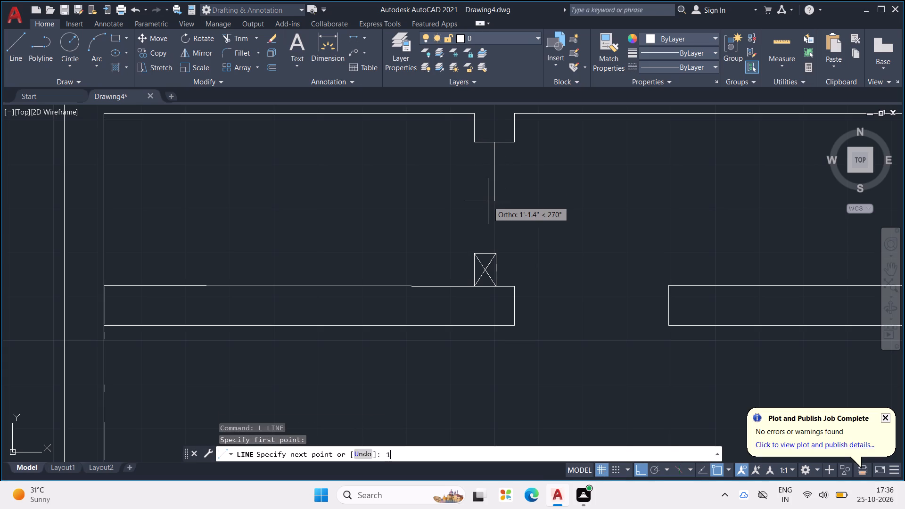
{"action": "key", "text": "shift+quotedbl"}
{"action": "key", "text": "Return"}
{"action": "scroll", "coordinate": [488, 201], "scroll_direction": "up", "scroll_amount": 1}
{"action": "scroll", "coordinate": [313, 68], "scroll_direction": "down", "scroll_amount": 4}
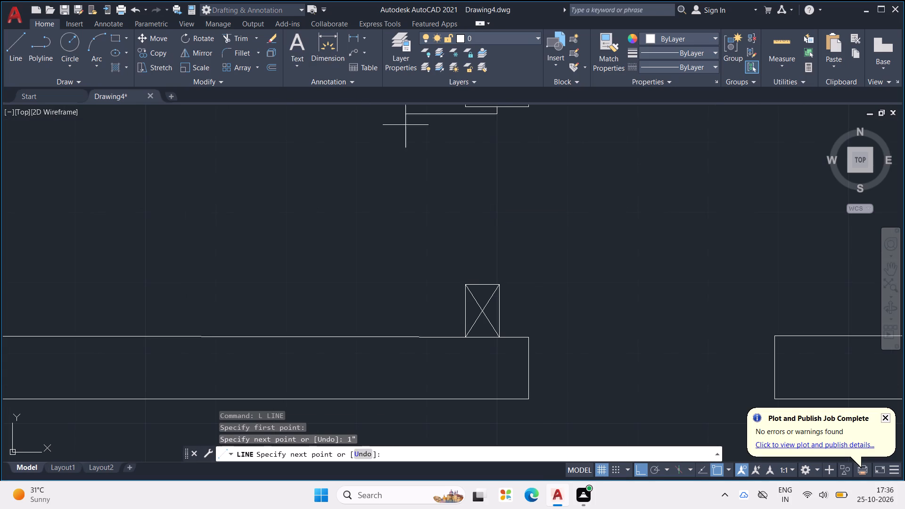
{"action": "scroll", "coordinate": [466, 167], "scroll_direction": "down", "scroll_amount": 2}
{"action": "middle_click_drag", "start_coordinate": [471, 170], "coordinate": [539, 214]}
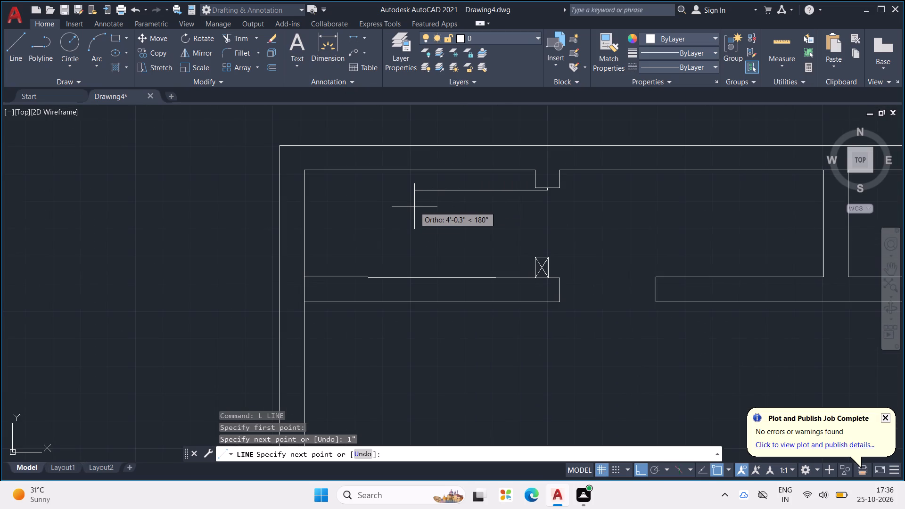
{"action": "type", "text": "2'"}
{"action": "key", "text": "Return"}
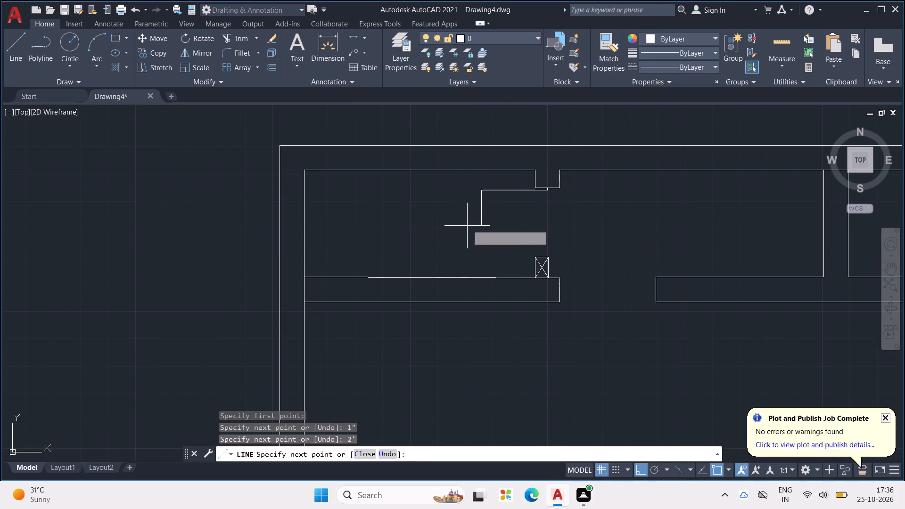
Complete the door leaf with a 1" downward line, a line back below the stub's midpoint and a line up to the leaf's upper edge.
{"action": "key", "text": "1"}
{"action": "key", "text": "shift+quotedbl"}
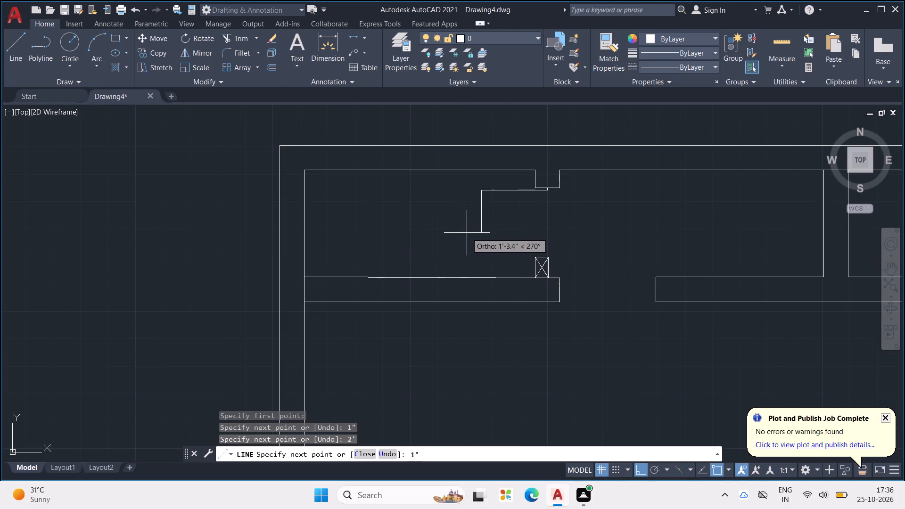
{"action": "key", "text": "Return"}
{"action": "scroll", "coordinate": [582, 204], "scroll_direction": "up", "scroll_amount": 3}
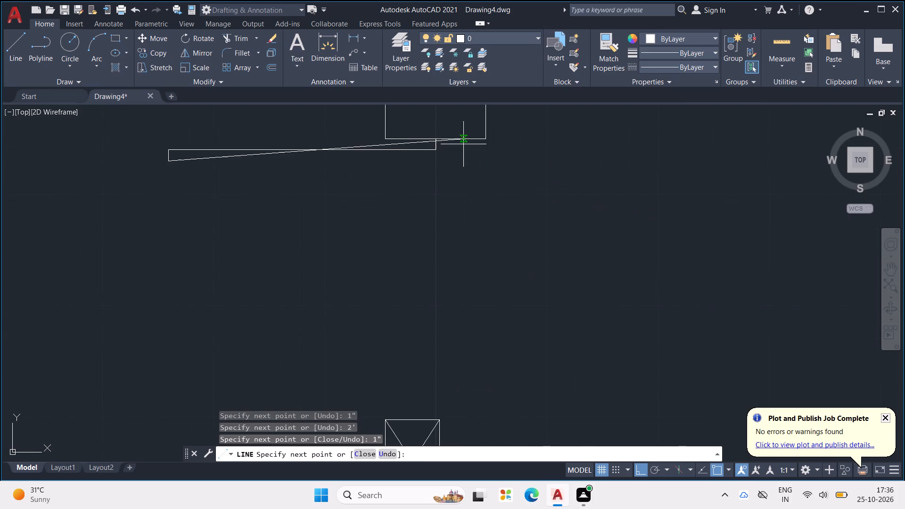
{"action": "left_click", "coordinate": [435, 165]}
{"action": "left_click", "coordinate": [437, 151]}
{"action": "key", "text": "Escape"}
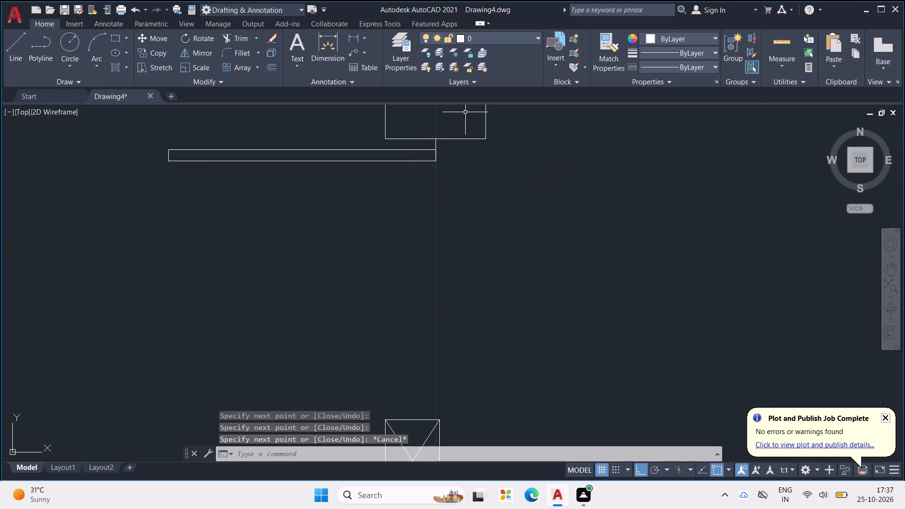
{"action": "key", "text": "Escape"}
{"action": "key", "text": "Escape"}
{"action": "scroll", "coordinate": [517, 197], "scroll_direction": "down", "scroll_amount": 3}
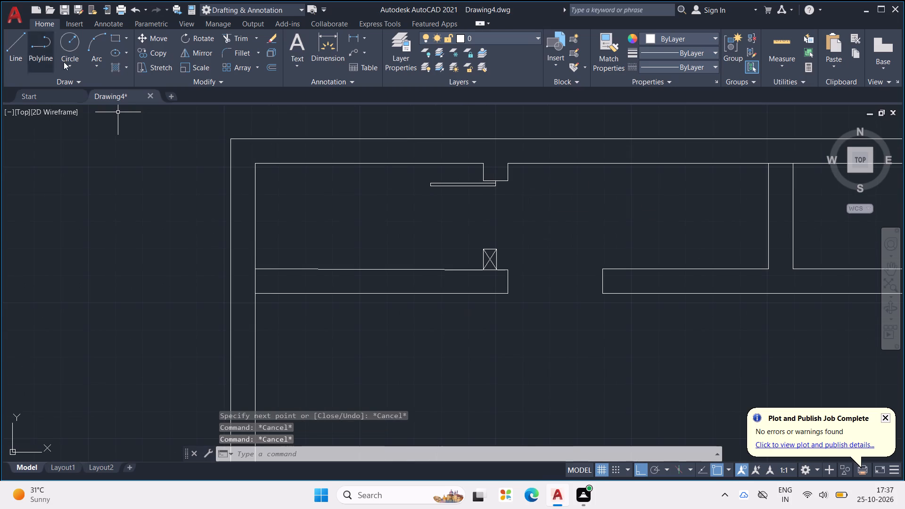
Draw the left door's swing as a 3-Point arc through the leaf's two left corners to the midpoint of the crossed box's top edge.
{"action": "left_click", "coordinate": [94, 64]}
{"action": "left_click", "coordinate": [110, 86]}
{"action": "scroll", "coordinate": [497, 191], "scroll_direction": "up", "scroll_amount": 1}
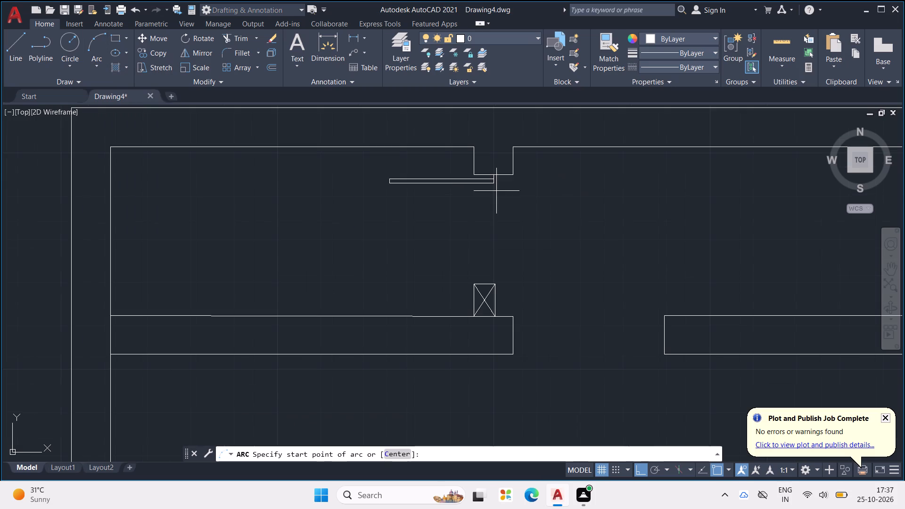
{"action": "scroll", "coordinate": [372, 176], "scroll_direction": "up", "scroll_amount": 1}
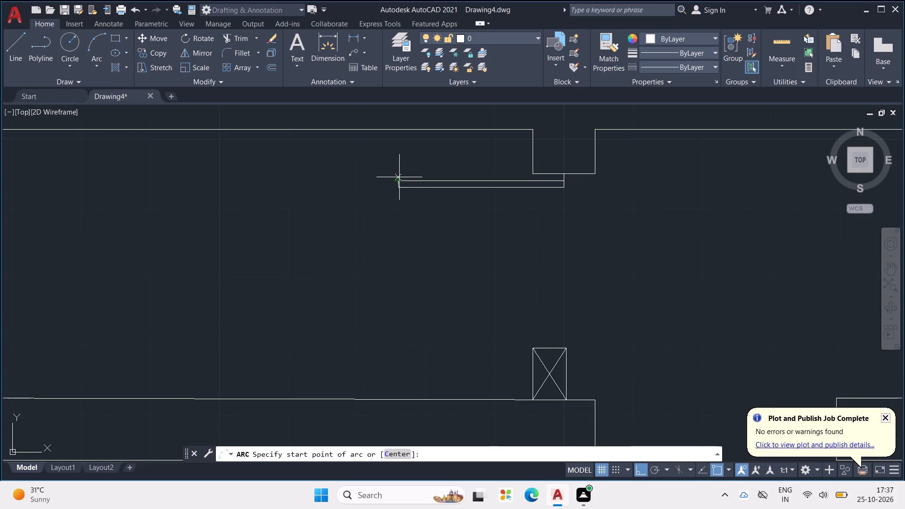
{"action": "scroll", "coordinate": [402, 183], "scroll_direction": "up", "scroll_amount": 2}
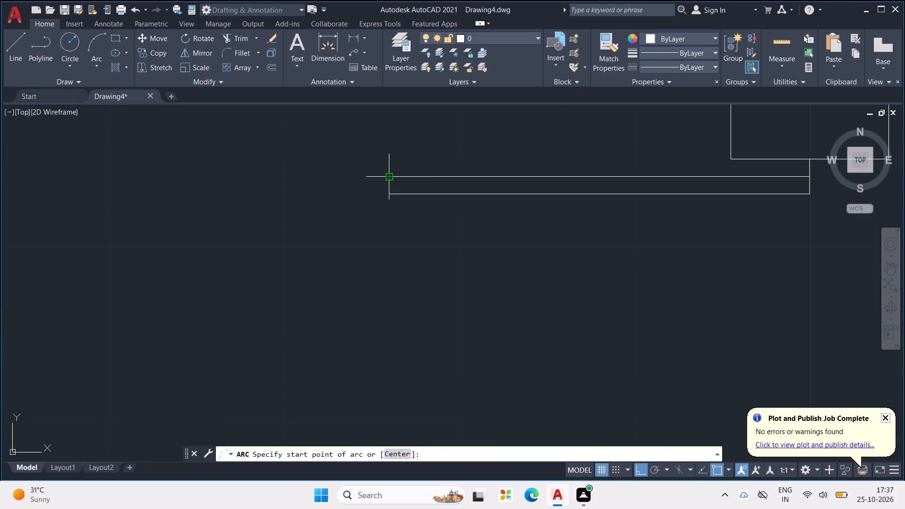
{"action": "left_click", "coordinate": [392, 178]}
{"action": "left_click", "coordinate": [389, 194]}
{"action": "scroll", "coordinate": [449, 275], "scroll_direction": "down", "scroll_amount": 4}
{"action": "middle_click_drag", "start_coordinate": [462, 244], "coordinate": [467, 225]}
{"action": "scroll", "coordinate": [466, 224], "scroll_direction": "down", "scroll_amount": 1}
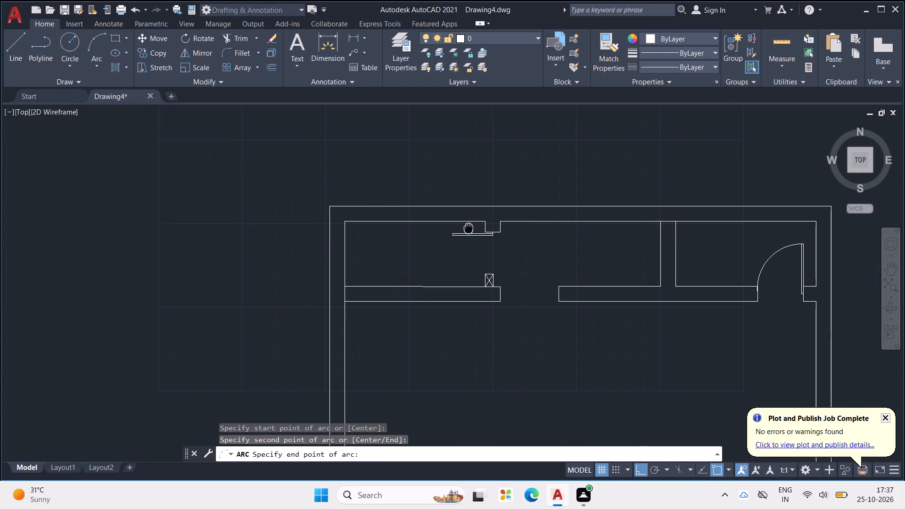
{"action": "scroll", "coordinate": [485, 274], "scroll_direction": "up", "scroll_amount": 2}
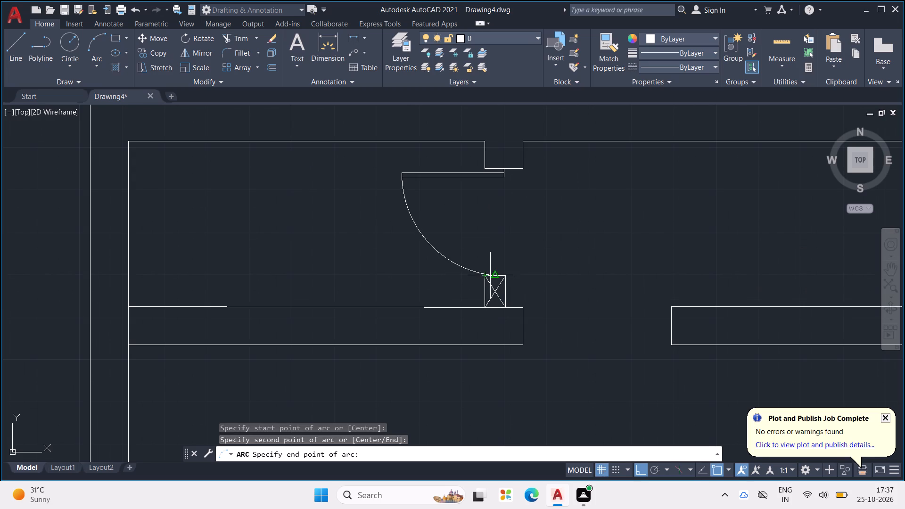
{"action": "scroll", "coordinate": [489, 275], "scroll_direction": "up", "scroll_amount": 1}
{"action": "left_click", "coordinate": [495, 277]}
{"action": "scroll", "coordinate": [551, 274], "scroll_direction": "down", "scroll_amount": 3}
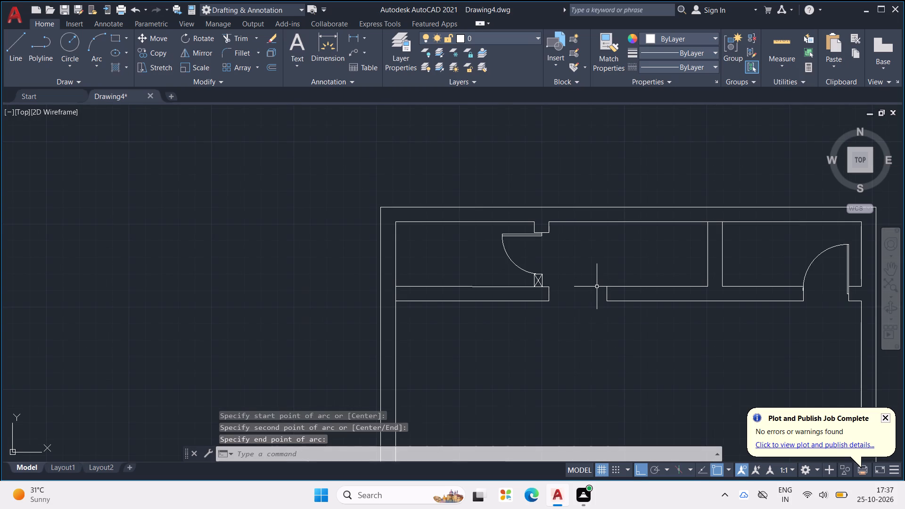
{"action": "key", "text": "Escape"}
{"action": "key", "text": "Escape"}
{"action": "key", "text": "Escape"}
{"action": "key", "text": "Escape"}
Draw a vertical line across the middle wall's thickness, just right of its left end.
{"action": "scroll", "coordinate": [662, 303], "scroll_direction": "up", "scroll_amount": 2}
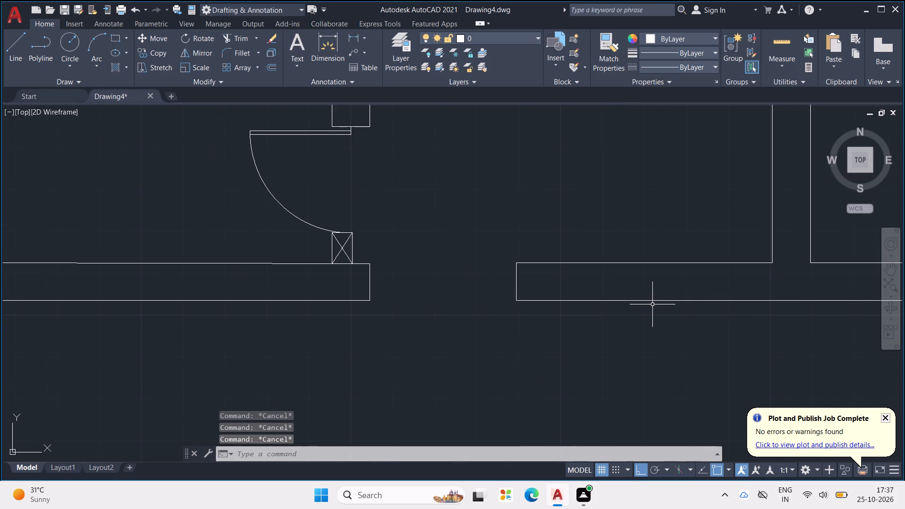
{"action": "scroll", "coordinate": [526, 281], "scroll_direction": "down", "scroll_amount": 3}
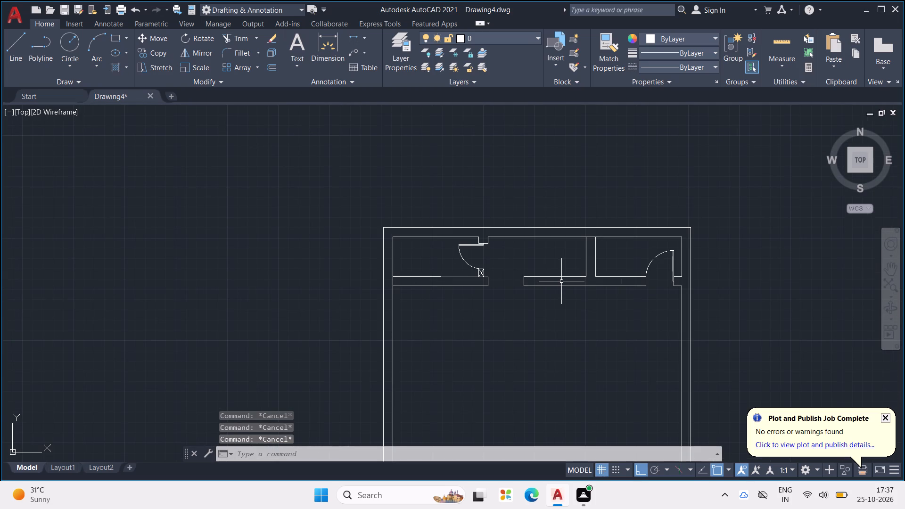
{"action": "type", "text": "L"}
{"action": "key", "text": "space"}
{"action": "scroll", "coordinate": [535, 278], "scroll_direction": "up", "scroll_amount": 2}
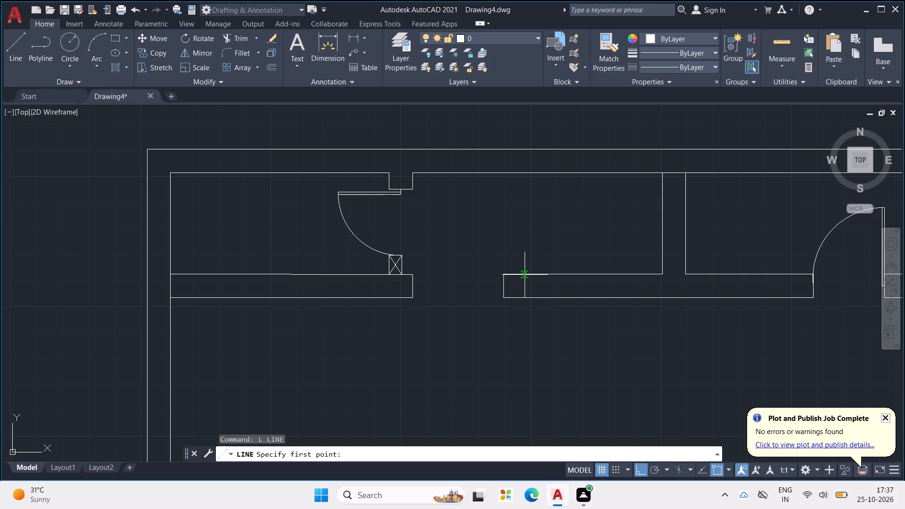
{"action": "left_click", "coordinate": [524, 274]}
{"action": "left_click", "coordinate": [524, 295]}
{"action": "key", "text": "Escape"}
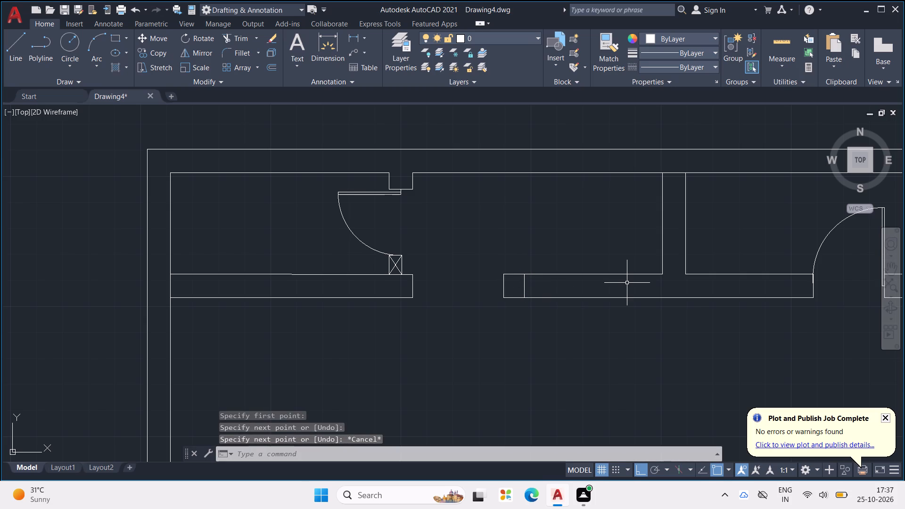
Trim away the middle wall's left end up to the new vertical line, widening the opening.
{"action": "type", "text": "TR"}
{"action": "key", "text": "space"}
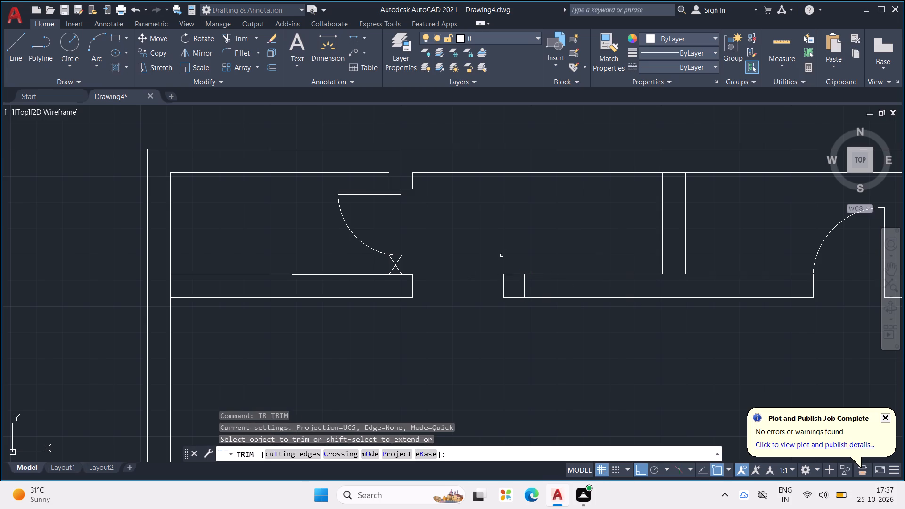
{"action": "left_click_drag", "start_coordinate": [513, 264], "coordinate": [494, 296]}
{"action": "left_click_drag", "start_coordinate": [516, 291], "coordinate": [509, 314]}
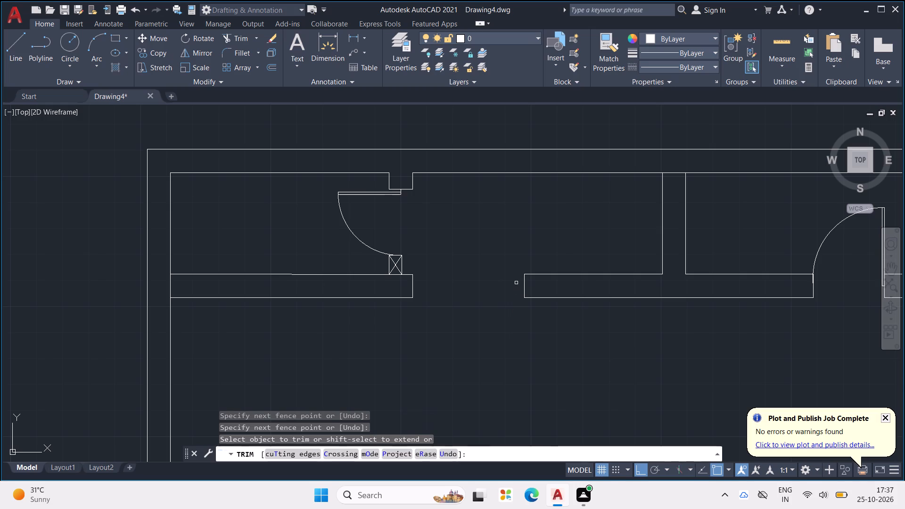
{"action": "key", "text": "Escape"}
{"action": "key", "text": "Escape"}
{"action": "key", "text": "Escape"}
{"action": "key", "text": "Escape"}
Start the middle door's leaf at the midpoint of the opening's right jamb with lines 1" left and 3' up.
{"action": "scroll", "coordinate": [516, 393], "scroll_direction": "down", "scroll_amount": 1}
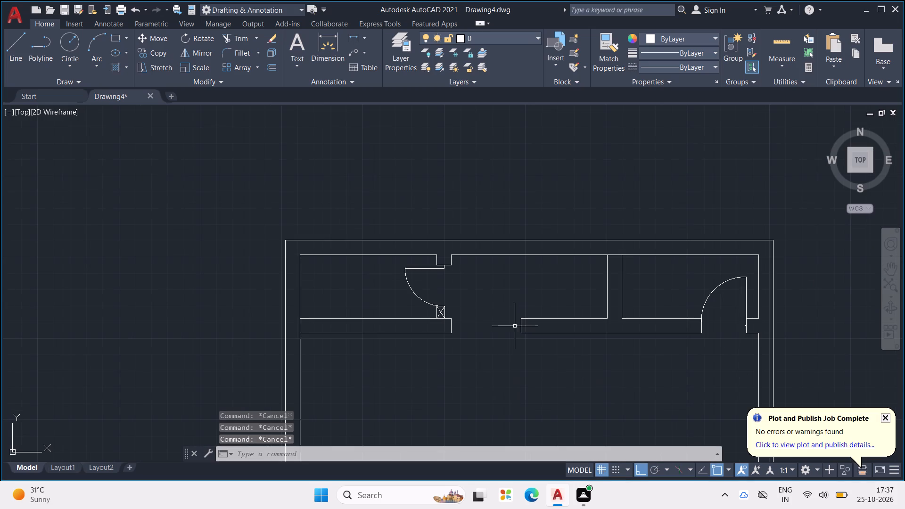
{"action": "type", "text": "L"}
{"action": "key", "text": "space"}
{"action": "scroll", "coordinate": [520, 330], "scroll_direction": "up", "scroll_amount": 3}
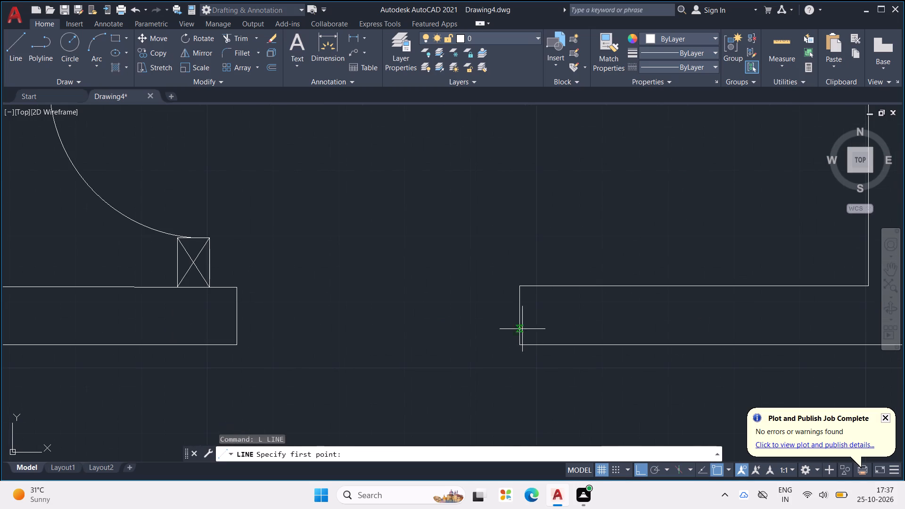
{"action": "left_click", "coordinate": [519, 317]}
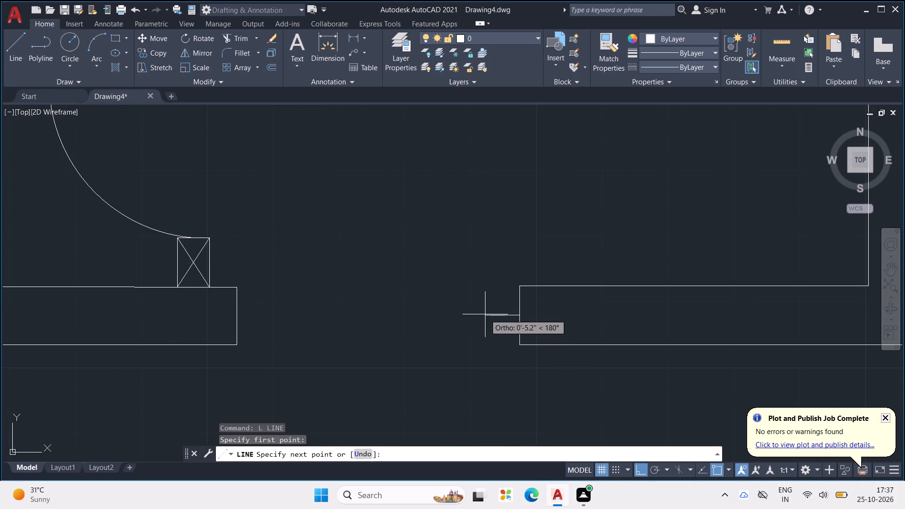
{"action": "type", "text": "1\""}
{"action": "key", "text": "Return"}
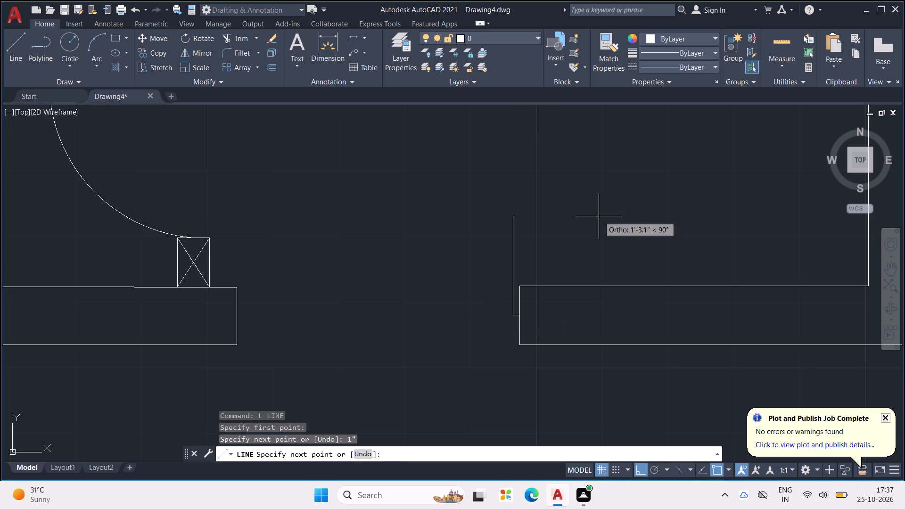
{"action": "scroll", "coordinate": [593, 223], "scroll_direction": "down", "scroll_amount": 2}
{"action": "middle_click_drag", "start_coordinate": [592, 224], "coordinate": [590, 236]}
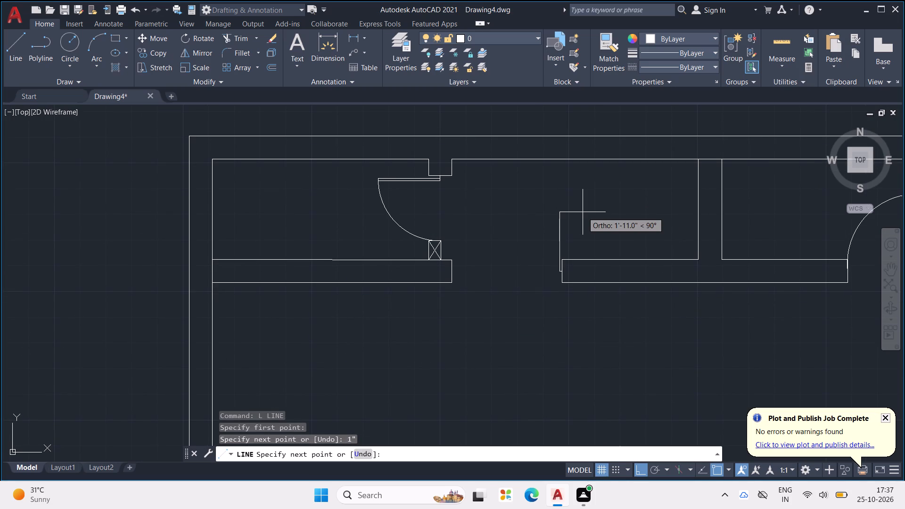
{"action": "type", "text": "3'"}
{"action": "key", "text": "Return"}
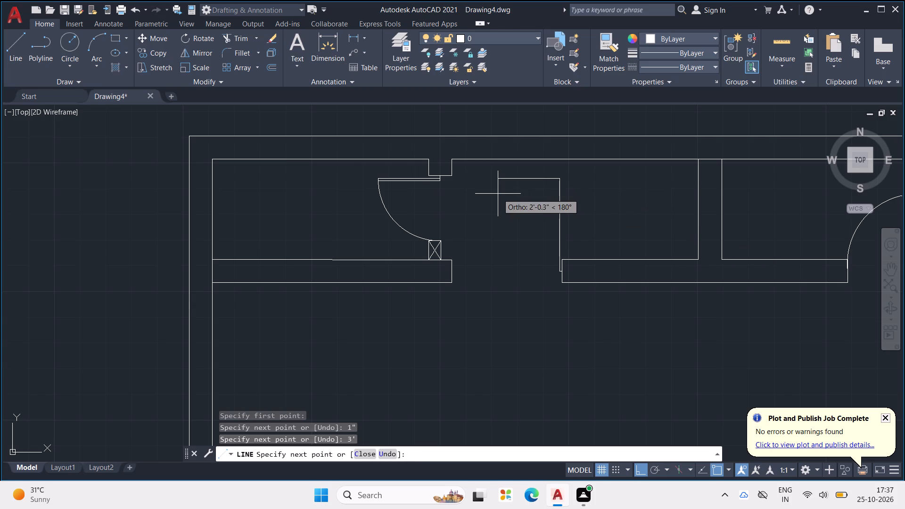
Complete the middle door's leaf with a 1" line left, a line down to the base level and a line back to the leaf's inner edge.
{"action": "type", "text": "1\""}
{"action": "key", "text": "Return"}
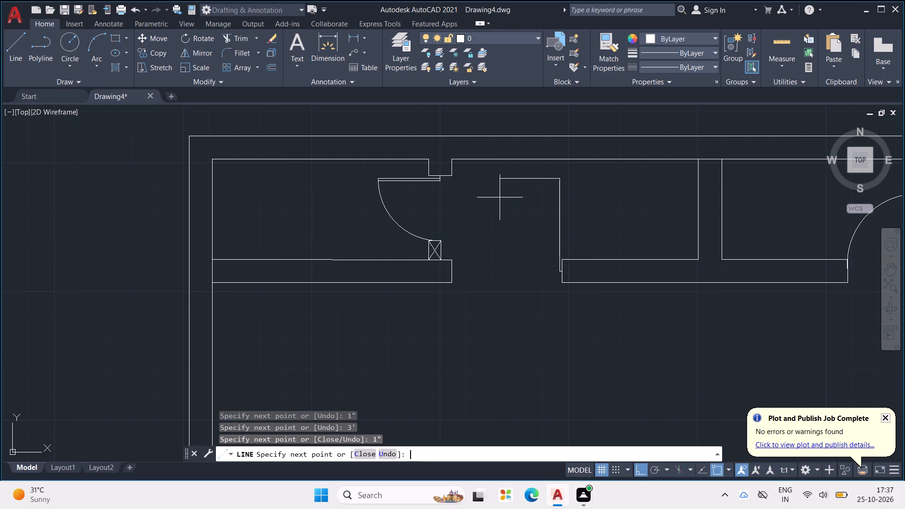
{"action": "scroll", "coordinate": [586, 258], "scroll_direction": "up", "scroll_amount": 3}
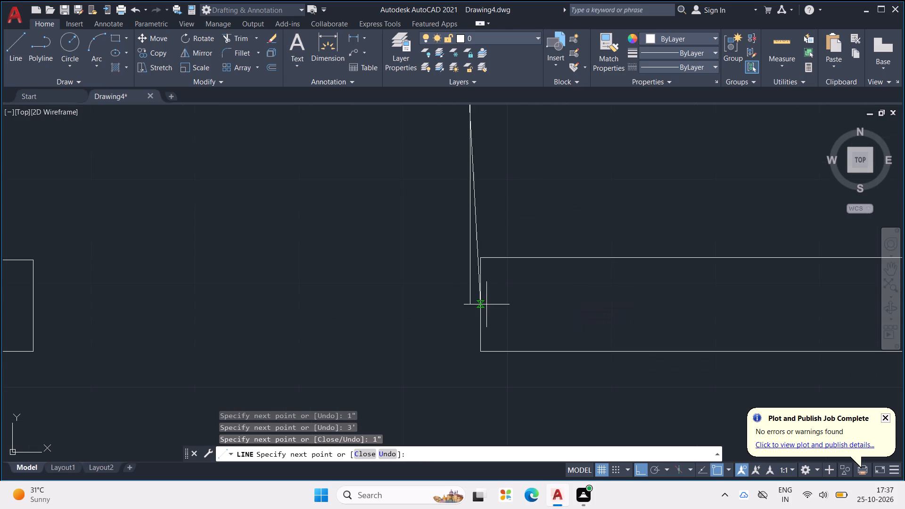
{"action": "left_click", "coordinate": [459, 306]}
{"action": "left_click_drag", "start_coordinate": [471, 304], "coordinate": [475, 304]}
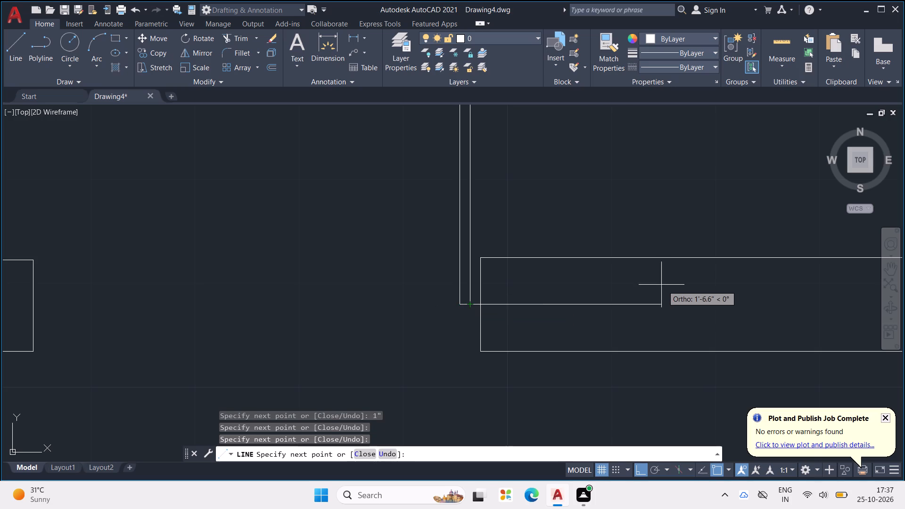
{"action": "key", "text": "Escape"}
{"action": "scroll", "coordinate": [620, 264], "scroll_direction": "down", "scroll_amount": 3}
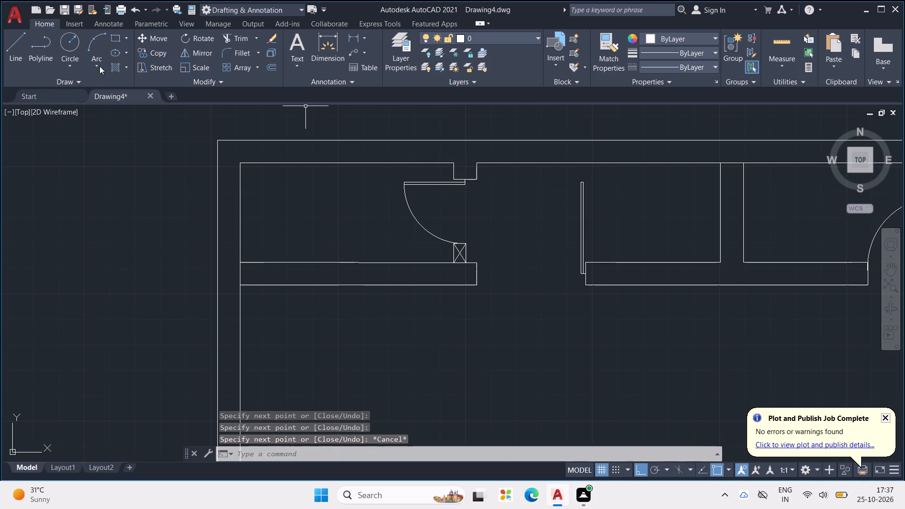
Draw the middle door's swing as a 3-Point arc through the leaf's two upper corners to the opening's left jamb.
{"action": "left_click", "coordinate": [99, 69]}
{"action": "left_click", "coordinate": [108, 86]}
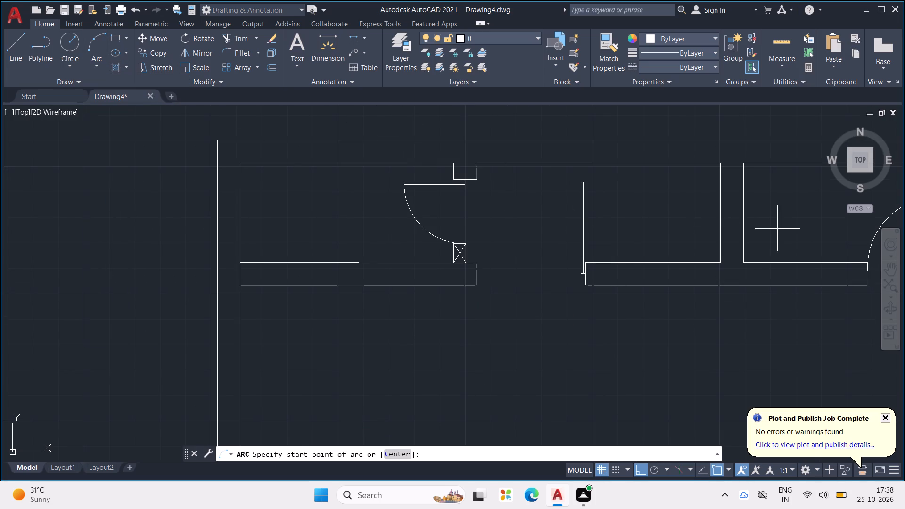
{"action": "scroll", "coordinate": [749, 216], "scroll_direction": "up", "scroll_amount": 2}
{"action": "scroll", "coordinate": [643, 212], "scroll_direction": "down", "scroll_amount": 1}
{"action": "middle_click_drag", "start_coordinate": [645, 212], "coordinate": [780, 218]}
{"action": "scroll", "coordinate": [592, 171], "scroll_direction": "up", "scroll_amount": 1}
{"action": "left_click", "coordinate": [599, 174]}
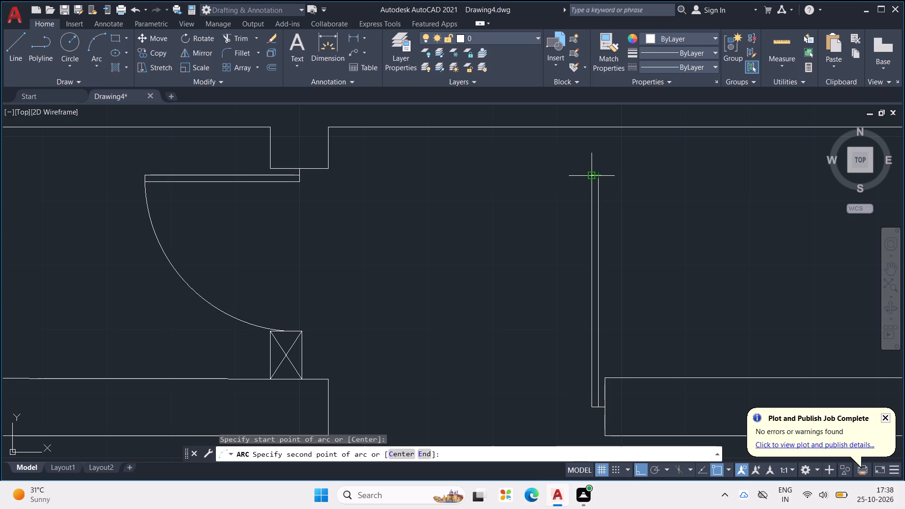
{"action": "left_click", "coordinate": [590, 173]}
{"action": "scroll", "coordinate": [489, 228], "scroll_direction": "down", "scroll_amount": 2}
{"action": "middle_click_drag", "start_coordinate": [489, 228], "coordinate": [586, 173]}
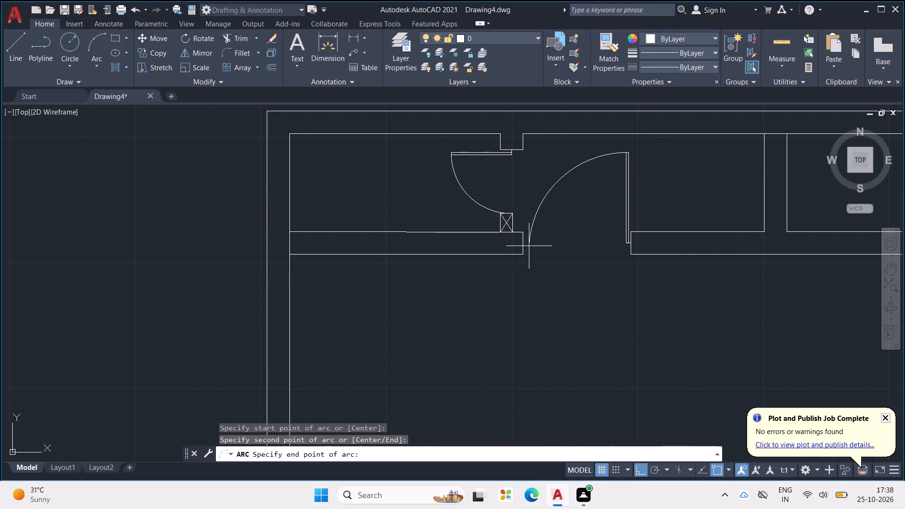
{"action": "left_click", "coordinate": [521, 241]}
{"action": "scroll", "coordinate": [661, 256], "scroll_direction": "down", "scroll_amount": 1}
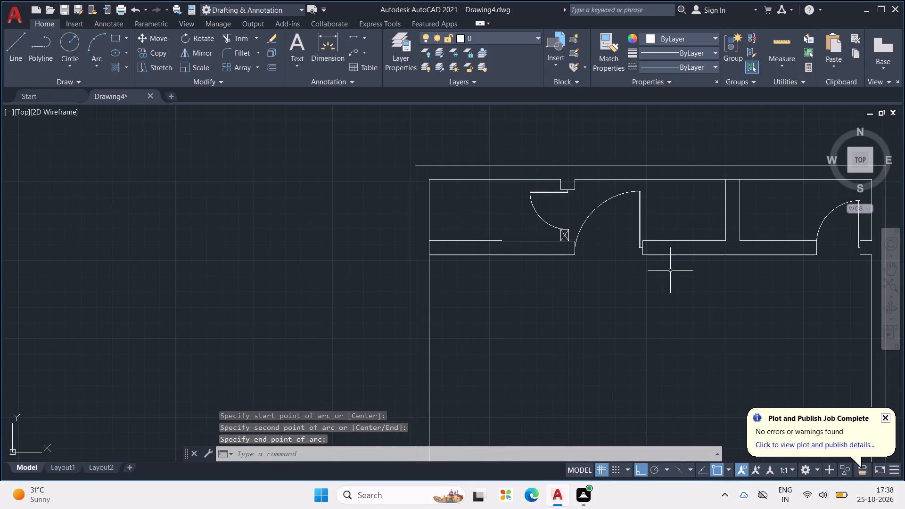
{"action": "key", "text": "Escape"}
{"action": "key", "text": "Escape"}
Trim the left outer wall's inner line where the horizontal interior wall meets it.
{"action": "scroll", "coordinate": [708, 288], "scroll_direction": "down", "scroll_amount": 3}
{"action": "middle_click_drag", "start_coordinate": [723, 318], "coordinate": [680, 286]}
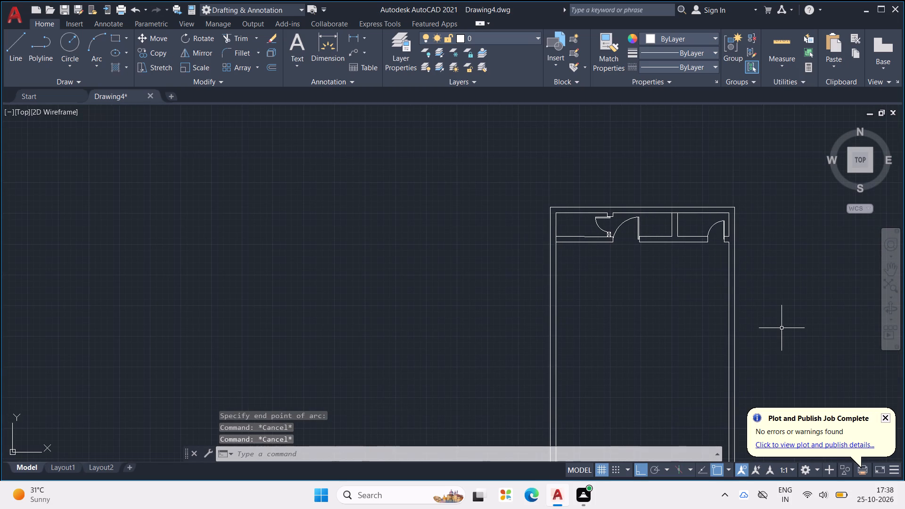
{"action": "key", "text": "t"}
{"action": "key", "text": "r"}
{"action": "key", "text": "space"}
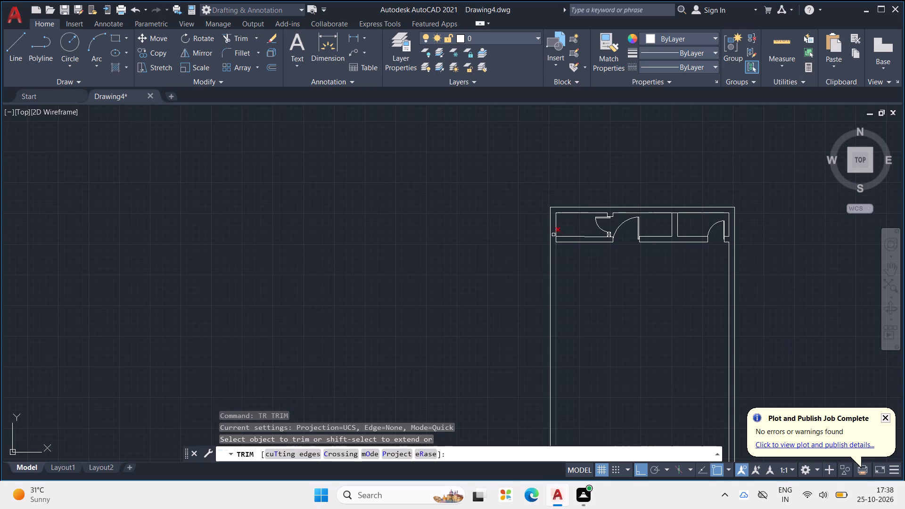
{"action": "scroll", "coordinate": [553, 235], "scroll_direction": "up", "scroll_amount": 1}
{"action": "left_click", "coordinate": [556, 242]}
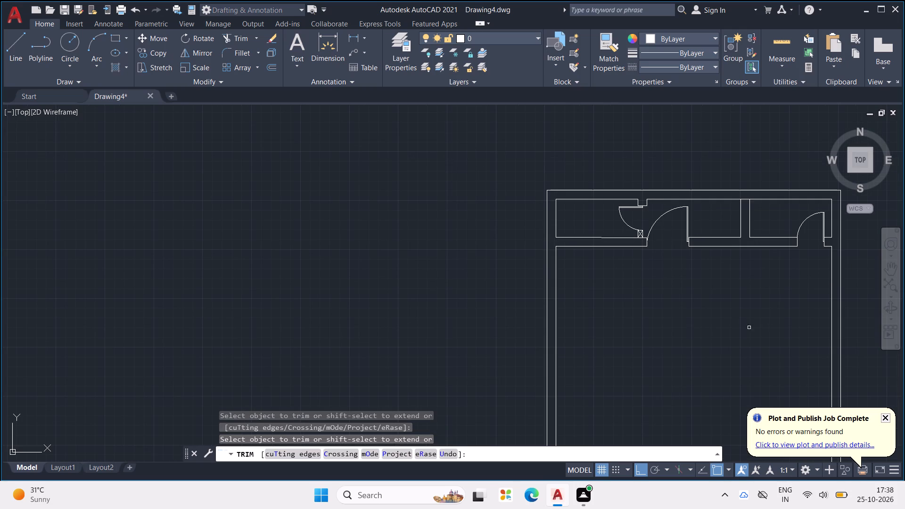
{"action": "key", "text": "Escape"}
{"action": "key", "text": "Escape"}
{"action": "key", "text": "Escape"}
{"action": "key", "text": "Escape"}
{"action": "key", "text": "Escape"}
{"action": "key", "text": "Escape"}
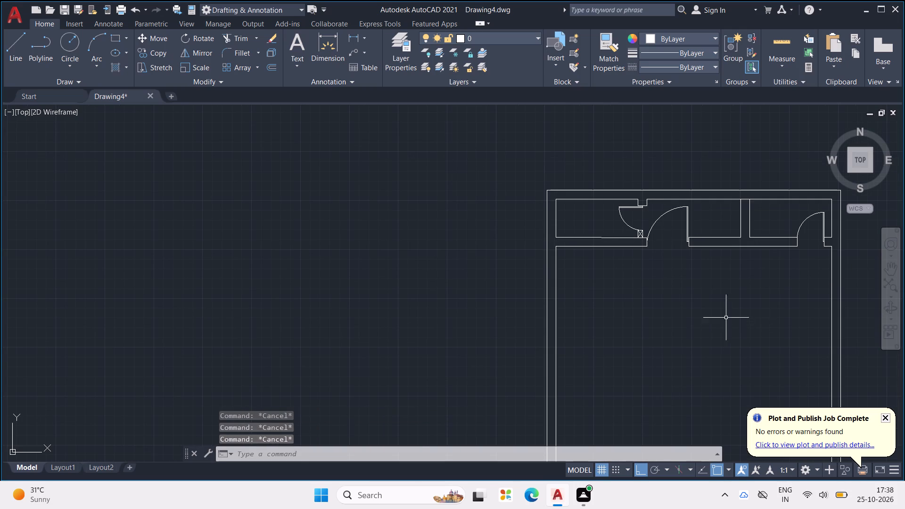
Offset the left outer wall's inner line 11'9" to the right, below the horizontal interior wall.
{"action": "scroll", "coordinate": [706, 304], "scroll_direction": "down", "scroll_amount": 1}
{"action": "middle_click_drag", "start_coordinate": [706, 304], "coordinate": [634, 233]}
{"action": "key", "text": "Escape"}
{"action": "key", "text": "Escape"}
{"action": "key", "text": "Escape"}
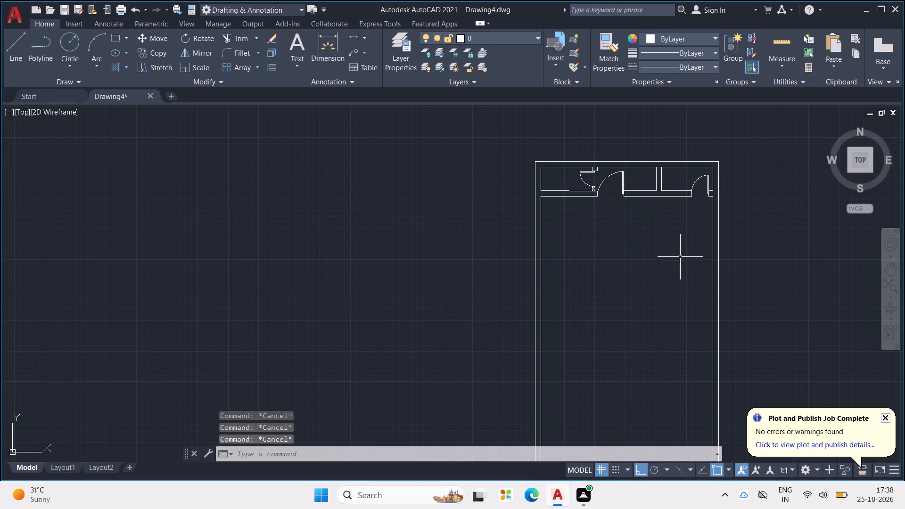
{"action": "type", "text": "OFF"}
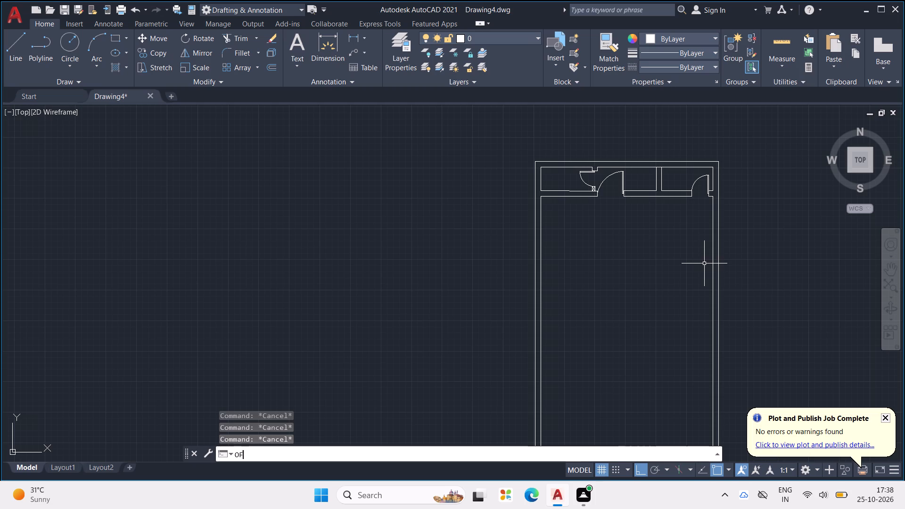
{"action": "key", "text": "space"}
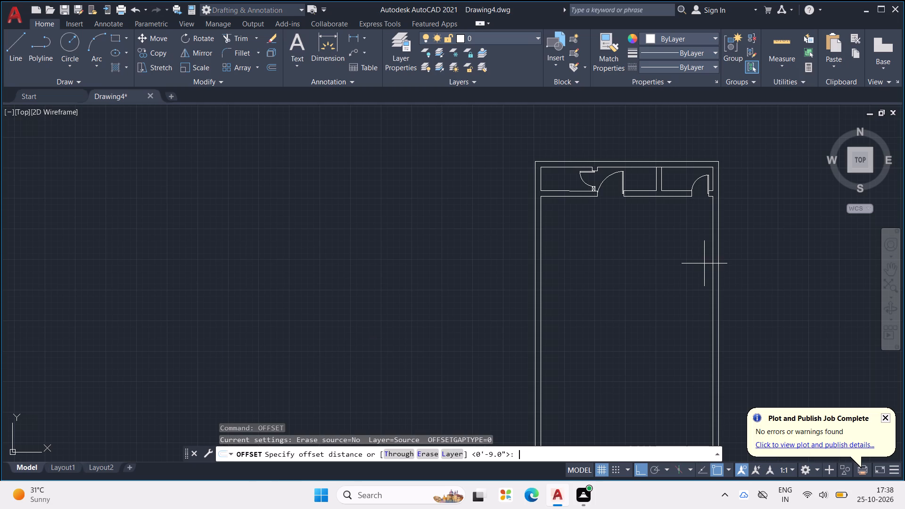
{"action": "type", "text": "11'9"}
{"action": "key", "text": "shift+quotedbl"}
{"action": "key", "text": "Return"}
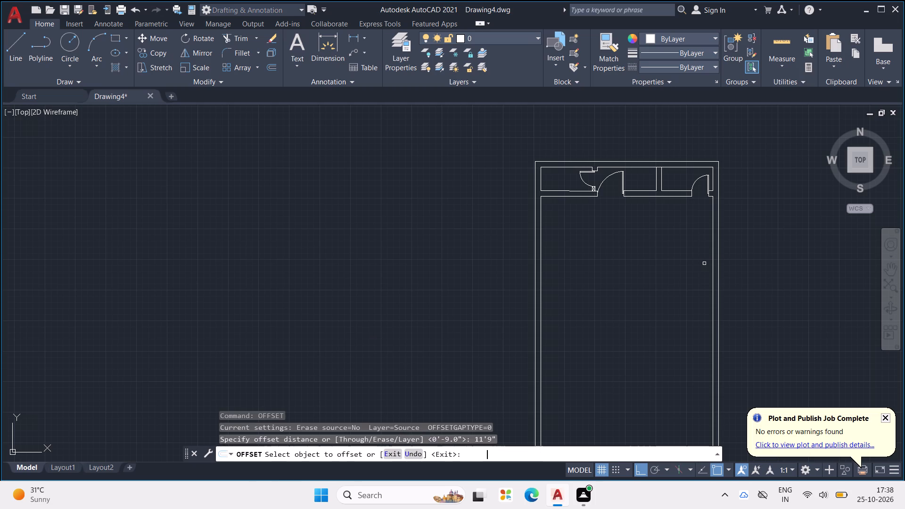
{"action": "left_click", "coordinate": [542, 282]}
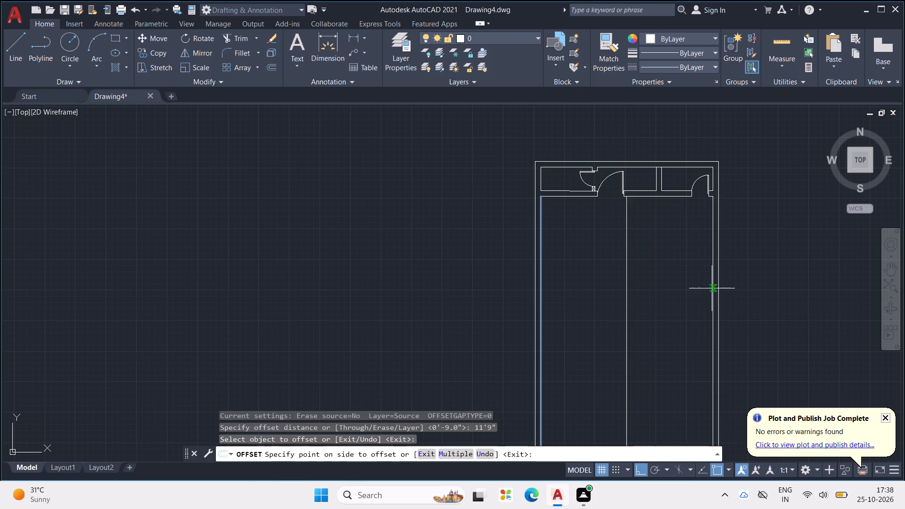
{"action": "left_click", "coordinate": [713, 288]}
{"action": "key", "text": "Escape"}
{"action": "key", "text": "Escape"}
{"action": "key", "text": "Escape"}
{"action": "key", "text": "Escape"}
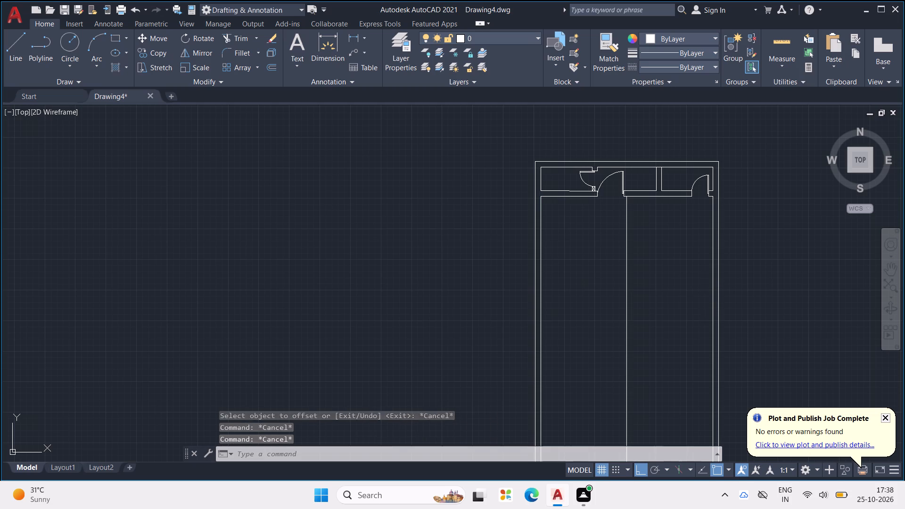
{"action": "key", "text": "Escape"}
Offset the new vertical line 9" to the right to form the central partition wall.
{"action": "key", "text": "space"}
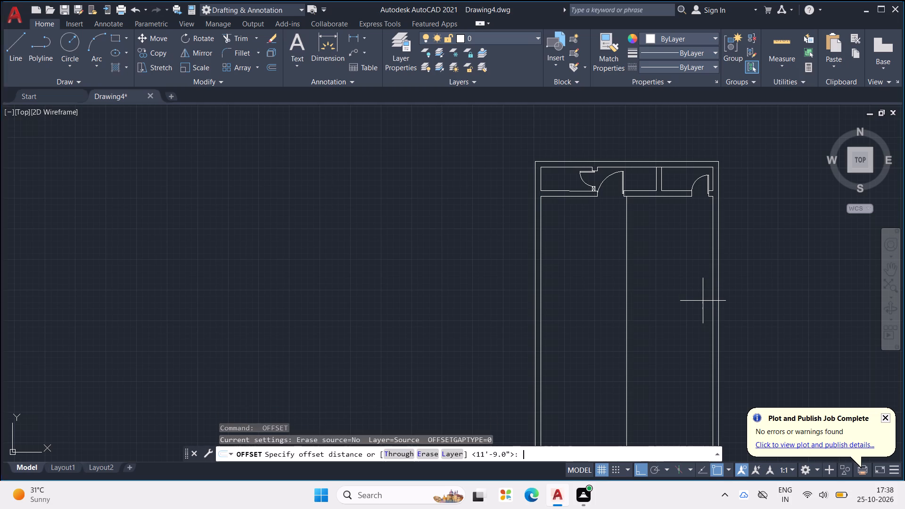
{"action": "key", "text": "9"}
{"action": "key", "text": "shift+quotedbl"}
{"action": "key", "text": "Return"}
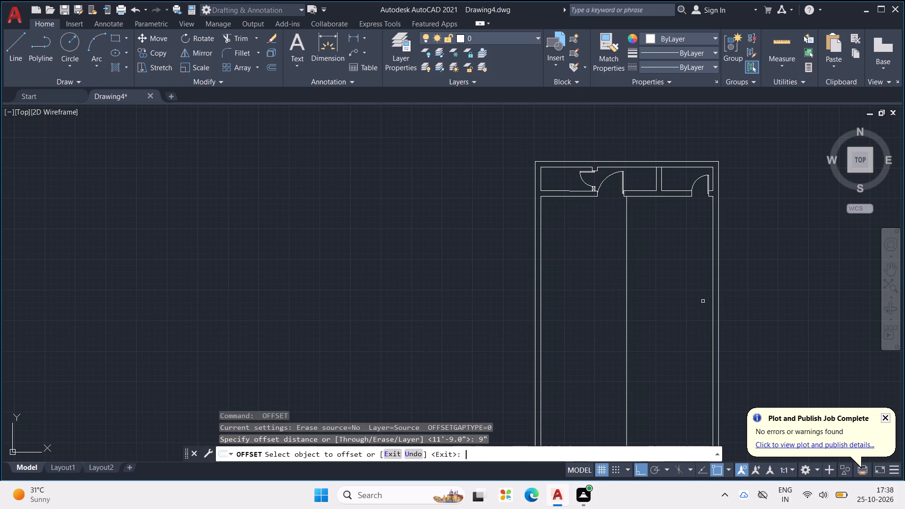
{"action": "left_click", "coordinate": [626, 228]}
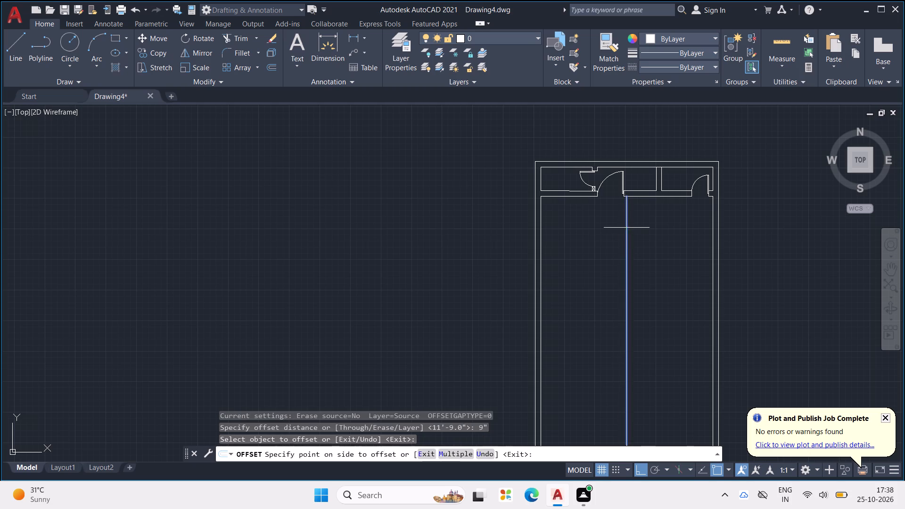
{"action": "left_click", "coordinate": [641, 226]}
{"action": "key", "text": "Escape"}
{"action": "key", "text": "Escape"}
{"action": "key", "text": "Escape"}
{"action": "key", "text": "Escape"}
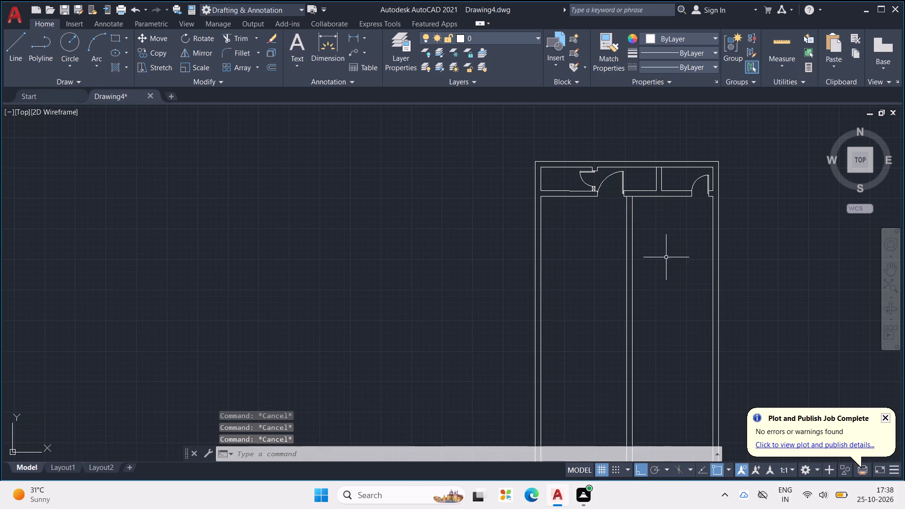
Offset the lower line of the horizontal interior wall's left section 12' downward into the left room.
{"action": "middle_click_drag", "start_coordinate": [666, 250], "coordinate": [666, 286]}
{"action": "scroll", "coordinate": [666, 250], "scroll_direction": "down", "scroll_amount": 1}
{"action": "scroll", "coordinate": [657, 260], "scroll_direction": "up", "scroll_amount": 4}
{"action": "scroll", "coordinate": [572, 288], "scroll_direction": "down", "scroll_amount": 2}
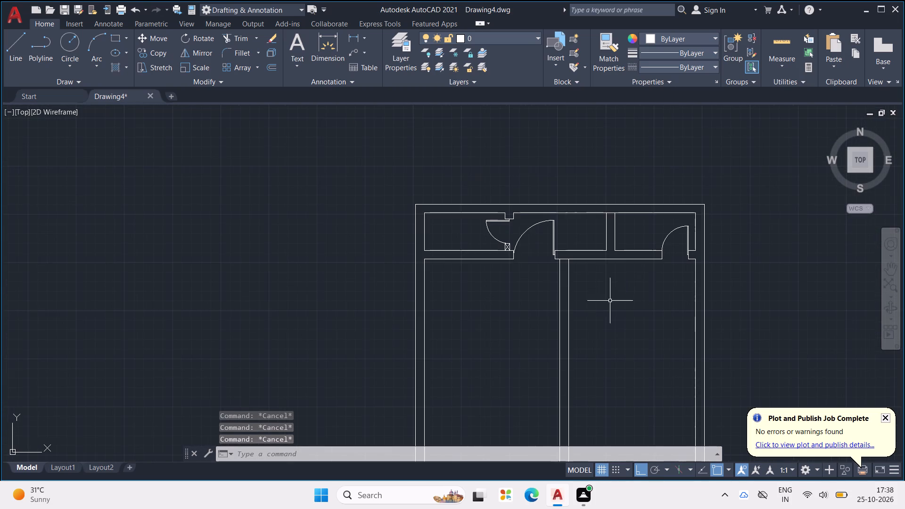
{"action": "middle_click_drag", "start_coordinate": [623, 304], "coordinate": [652, 275]}
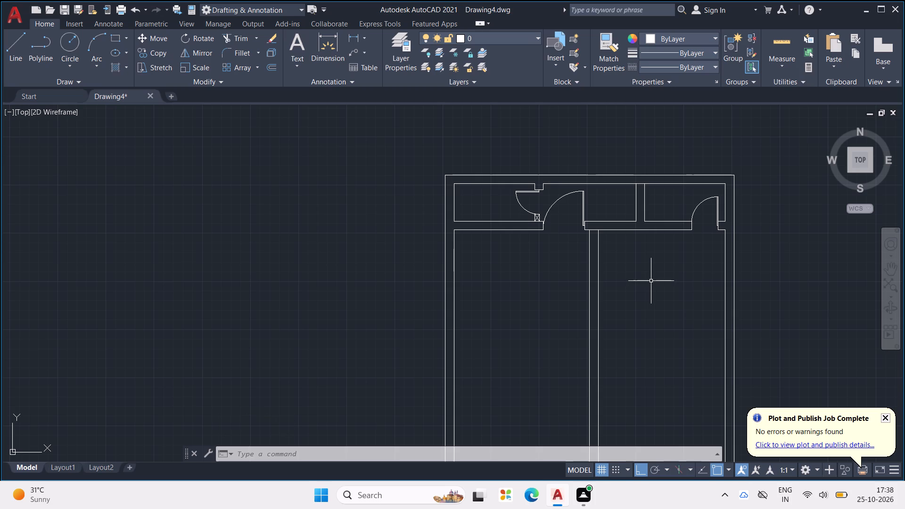
{"action": "type", "text": "OFF"}
{"action": "key", "text": "space"}
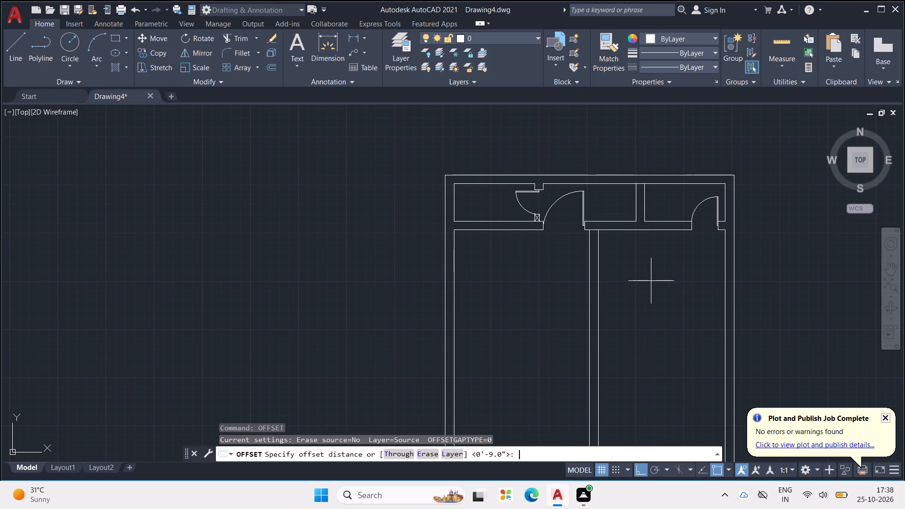
{"action": "type", "text": "12'"}
{"action": "key", "text": "Return"}
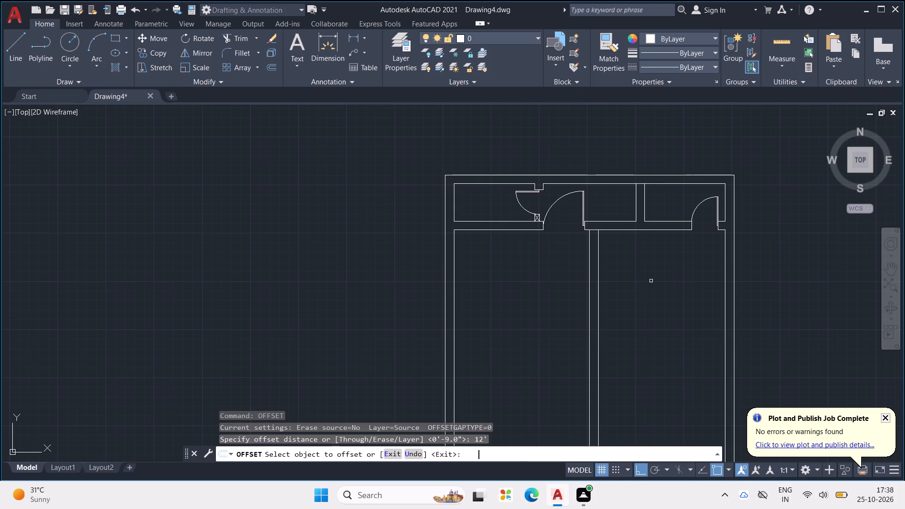
{"action": "left_click", "coordinate": [528, 230]}
{"action": "left_click_drag", "start_coordinate": [528, 302], "coordinate": [530, 311]}
{"action": "middle_click_drag", "start_coordinate": [535, 294], "coordinate": [523, 234]}
{"action": "scroll", "coordinate": [525, 254], "scroll_direction": "down", "scroll_amount": 1}
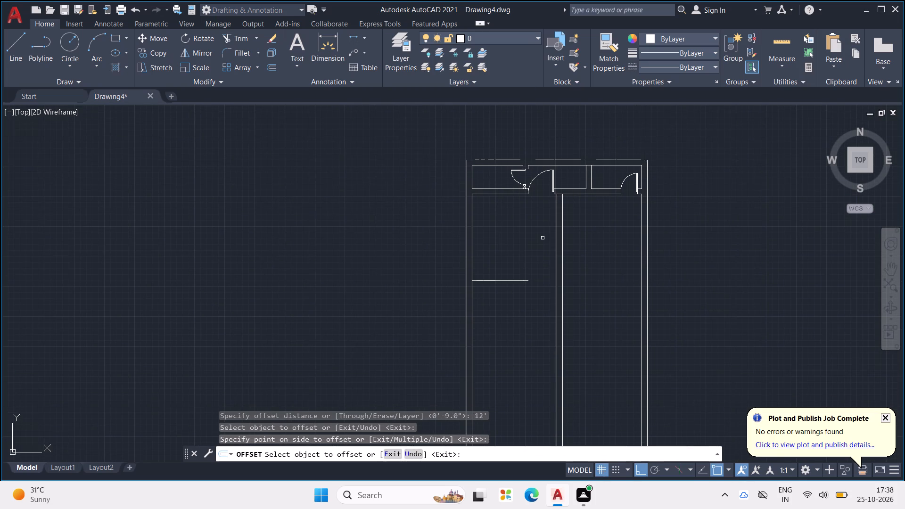
{"action": "key", "text": "Escape"}
{"action": "key", "text": "Escape"}
{"action": "key", "text": "Escape"}
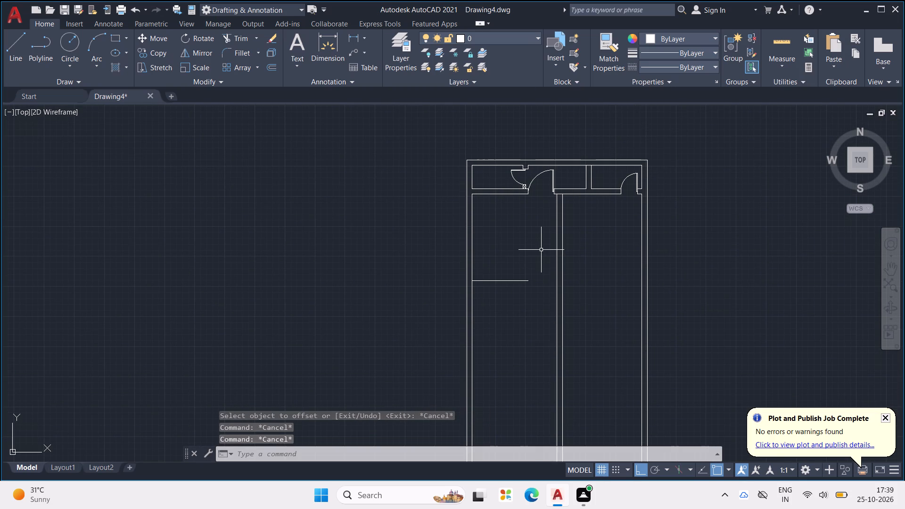
Offset the new horizontal line in the left room 9" downward to give the wall its thickness.
{"action": "key", "text": "space"}
{"action": "type", "text": "9"}
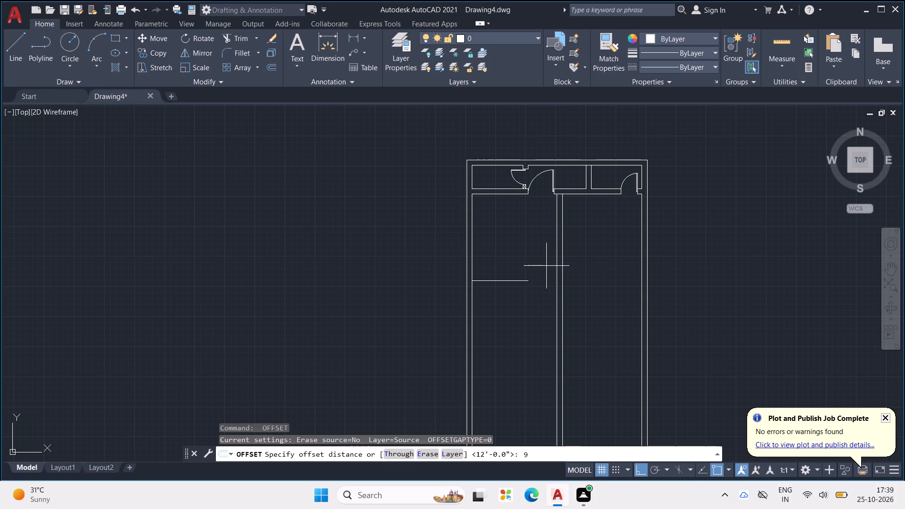
{"action": "key", "text": "shift+quotedbl"}
{"action": "key", "text": "Return"}
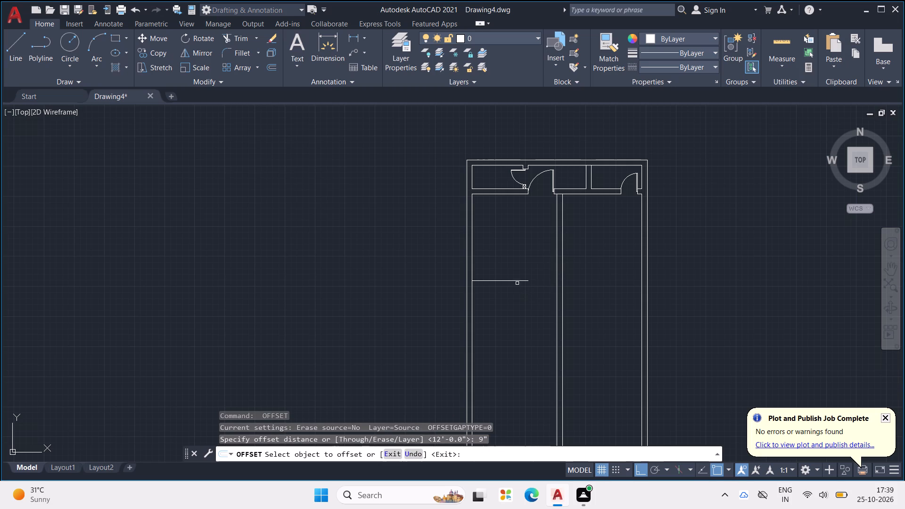
{"action": "left_click", "coordinate": [516, 281]}
{"action": "left_click", "coordinate": [516, 308]}
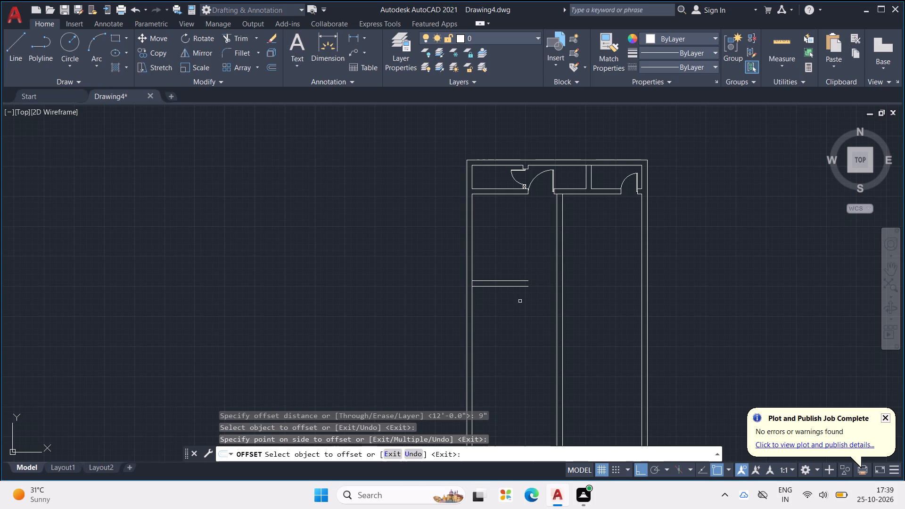
{"action": "key", "text": "Escape"}
{"action": "key", "text": "Escape"}
{"action": "key", "text": "Escape"}
{"action": "key", "text": "Escape"}
{"action": "key", "text": "Escape"}
{"action": "key", "text": "Escape"}
{"action": "key", "text": "Escape"}
{"action": "key", "text": "Escape"}
{"action": "key", "text": "Escape"}
{"action": "key", "text": "Escape"}
Extend both lines of the new horizontal wall across the central partition to the right outer wall's inner line.
{"action": "type", "text": "EX"}
{"action": "key", "text": "space"}
{"action": "left_click", "coordinate": [504, 279]}
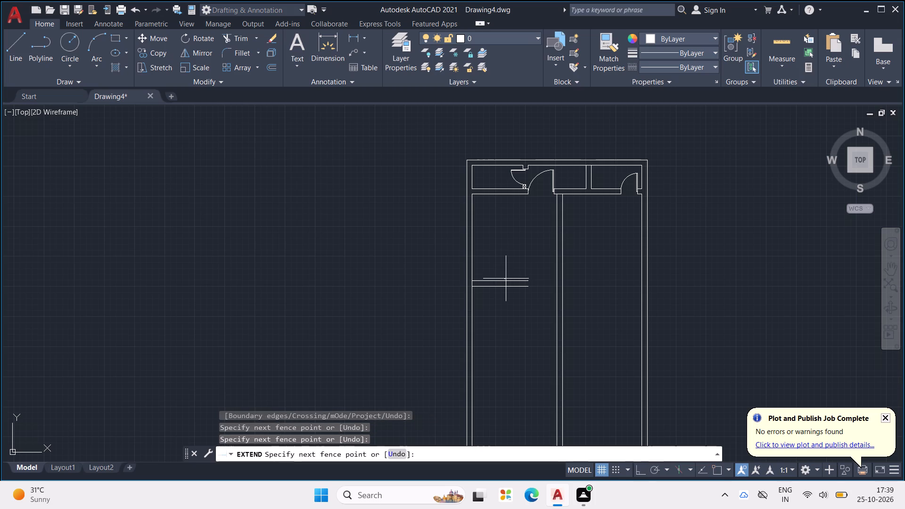
{"action": "left_click", "coordinate": [510, 281]}
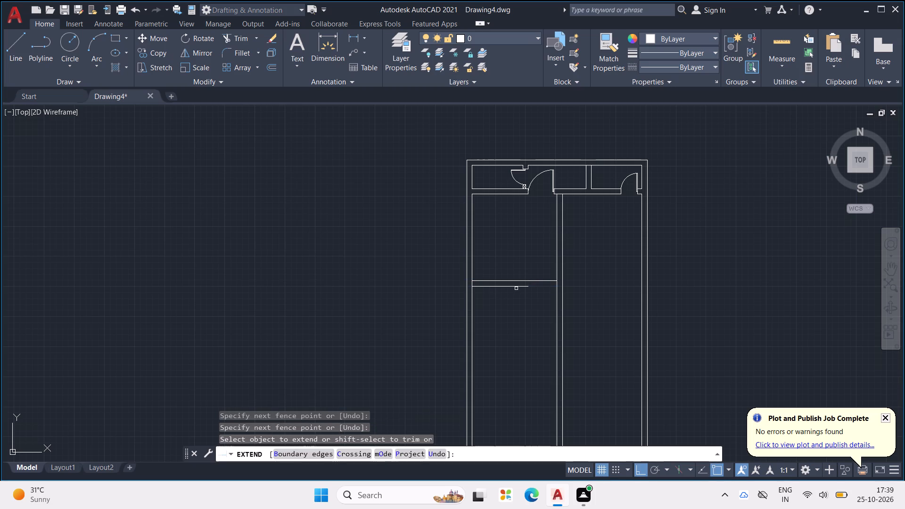
{"action": "left_click", "coordinate": [520, 286]}
{"action": "scroll", "coordinate": [582, 279], "scroll_direction": "up", "scroll_amount": 3}
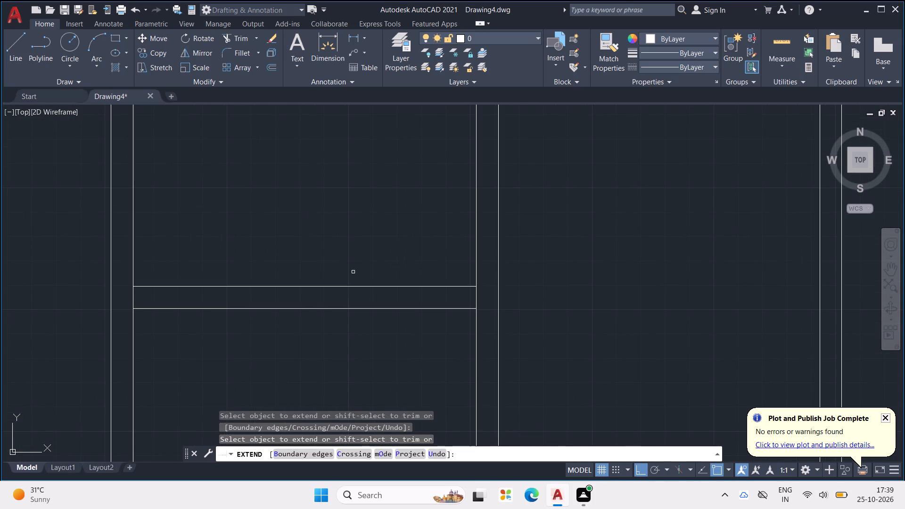
{"action": "left_click", "coordinate": [461, 287]}
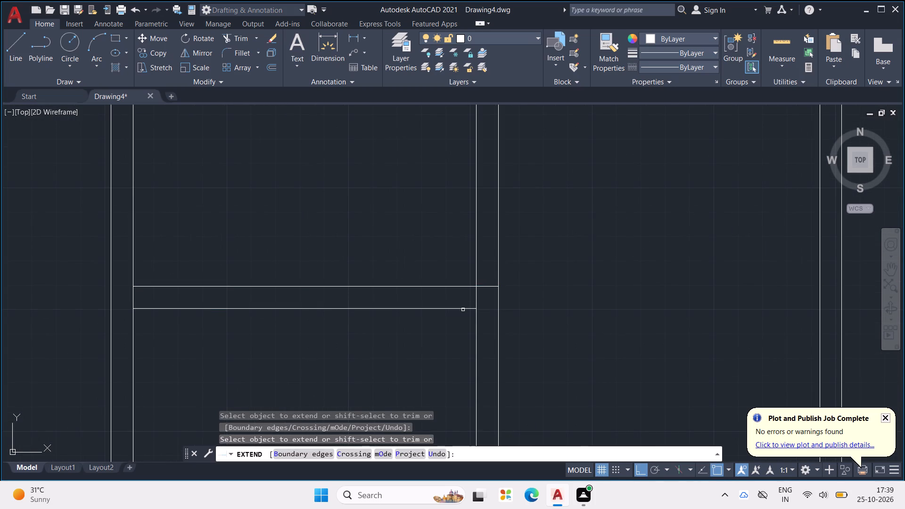
{"action": "left_click", "coordinate": [464, 308]}
{"action": "left_click", "coordinate": [489, 285]}
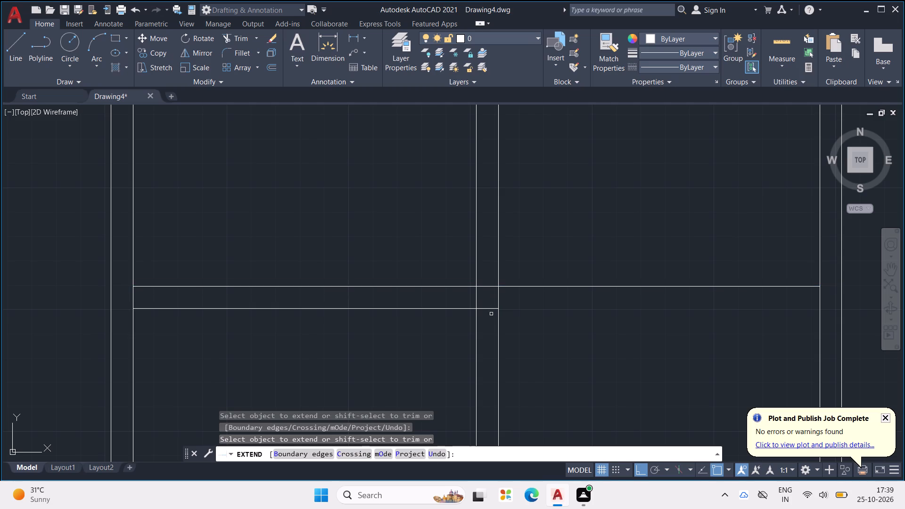
{"action": "left_click", "coordinate": [495, 310]}
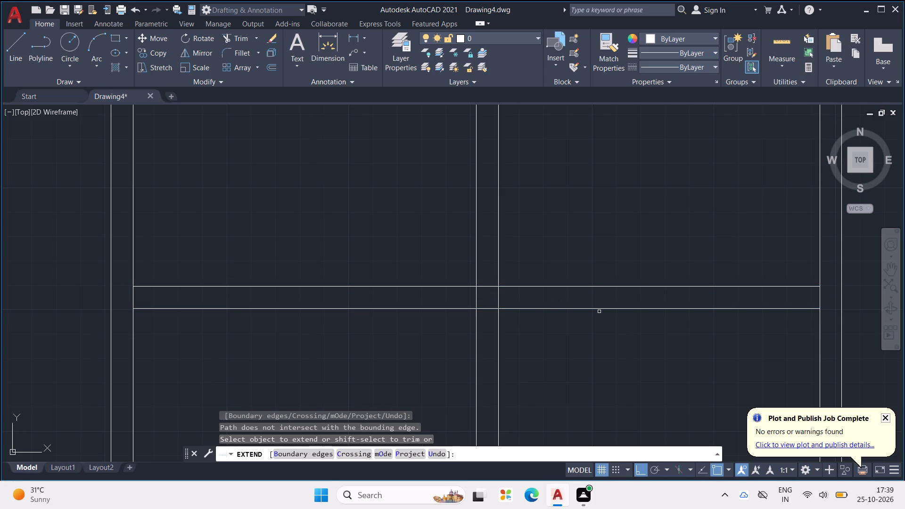
{"action": "key", "text": "Escape"}
{"action": "key", "text": "Escape"}
{"action": "key", "text": "Escape"}
{"action": "key", "text": "Escape"}
{"action": "scroll", "coordinate": [616, 296], "scroll_direction": "down", "scroll_amount": 2}
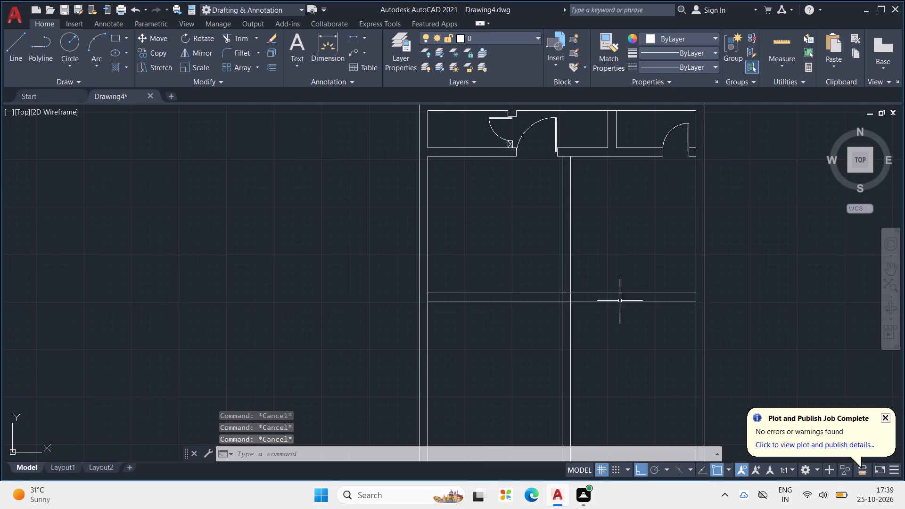
{"action": "middle_click_drag", "start_coordinate": [634, 305], "coordinate": [648, 300]}
{"action": "key", "text": "Escape"}
{"action": "key", "text": "Escape"}
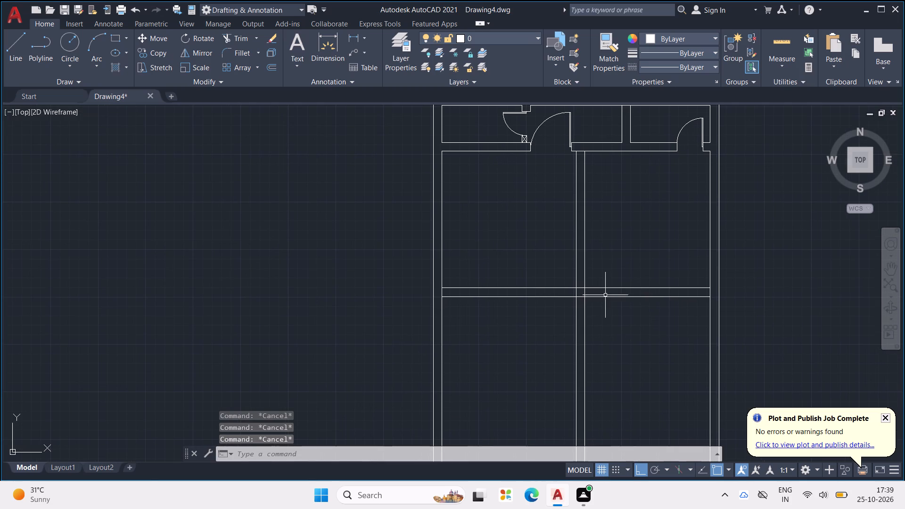
Draw a short vertical jamb line across the new horizontal wall just beyond each side of the central partition.
{"action": "type", "text": "L"}
{"action": "key", "text": "space"}
{"action": "scroll", "coordinate": [571, 296], "scroll_direction": "up", "scroll_amount": 2}
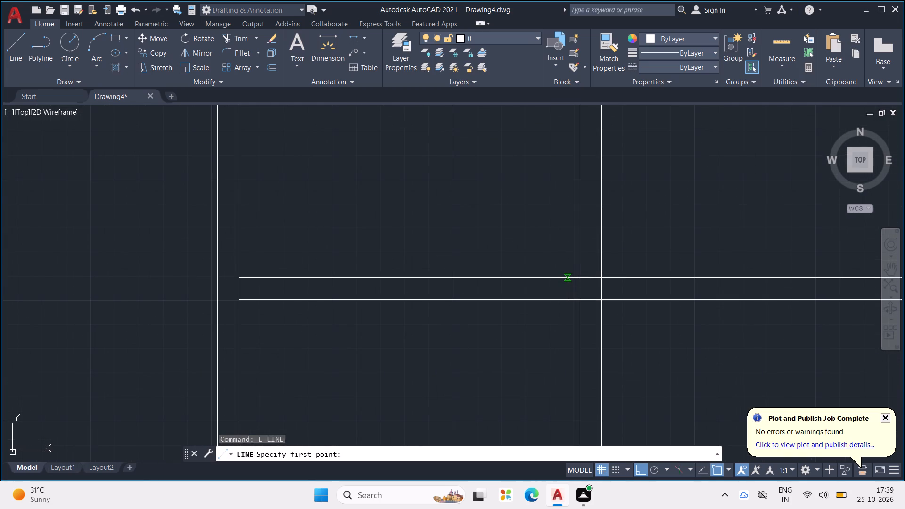
{"action": "left_click", "coordinate": [567, 278]}
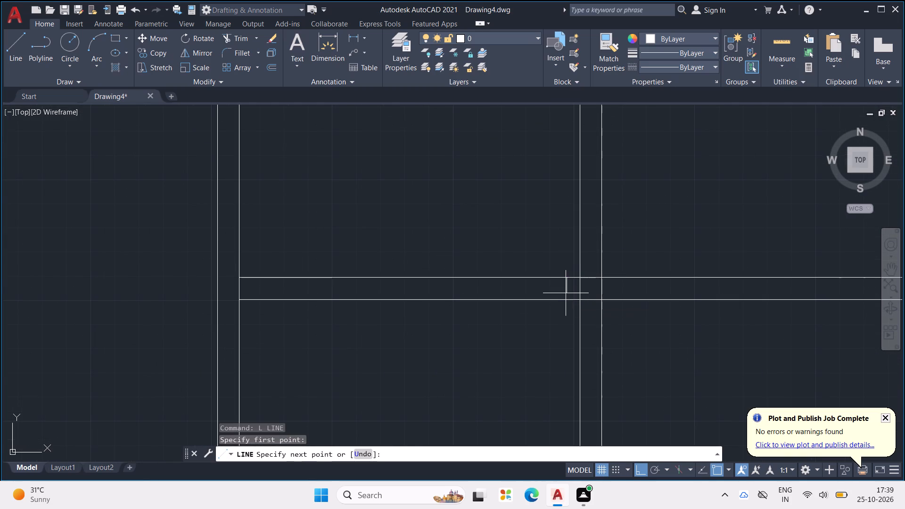
{"action": "left_click", "coordinate": [568, 300]}
{"action": "key", "text": "Escape"}
{"action": "key", "text": "space"}
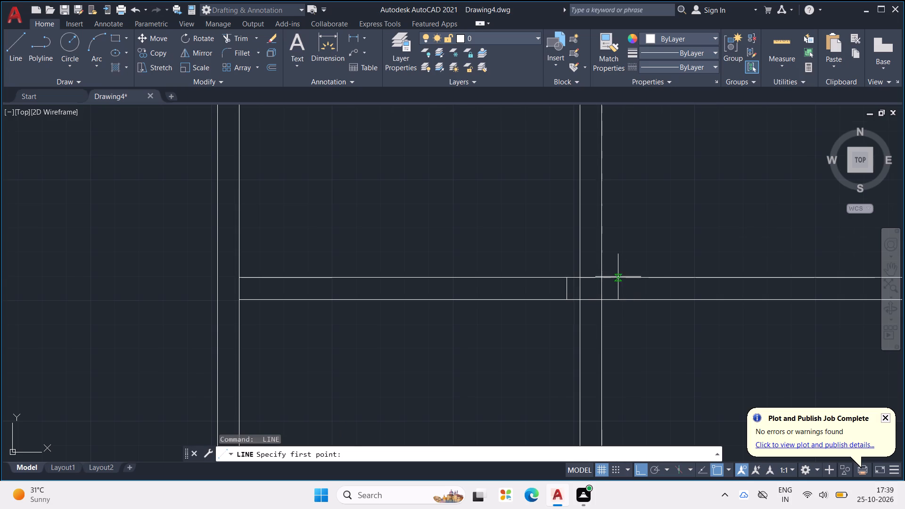
{"action": "scroll", "coordinate": [618, 277], "scroll_direction": "up", "scroll_amount": 2}
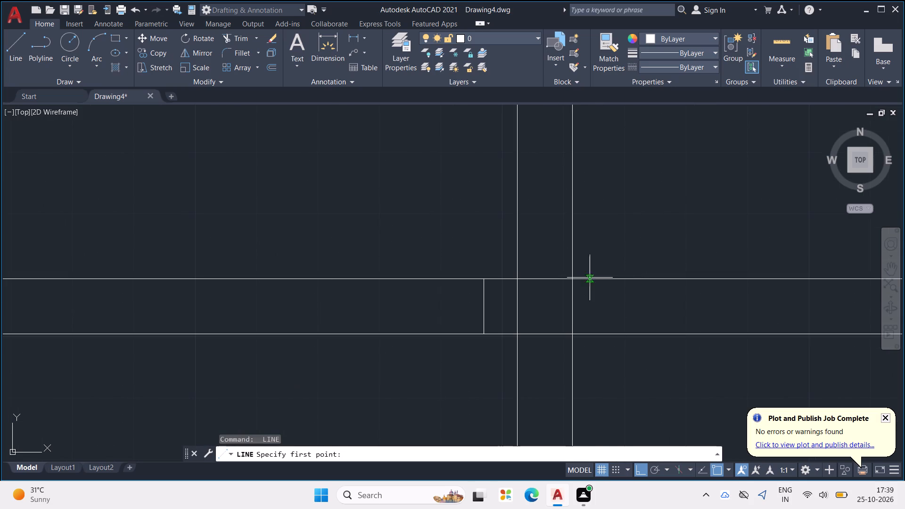
{"action": "left_click", "coordinate": [593, 279]}
{"action": "left_click", "coordinate": [596, 334]}
{"action": "key", "text": "Escape"}
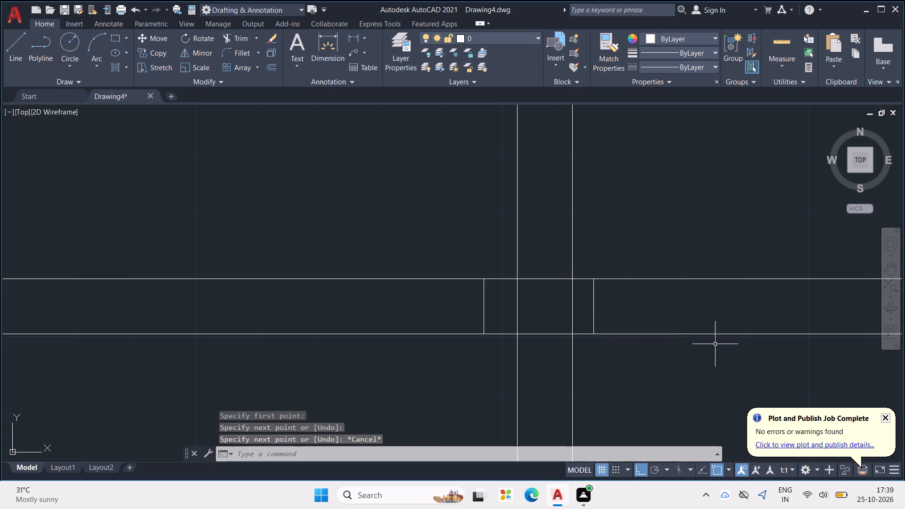
Draw the far jamb line of the right room's door opening across the horizontal wall.
{"action": "scroll", "coordinate": [713, 345], "scroll_direction": "down", "scroll_amount": 3}
{"action": "middle_click_drag", "start_coordinate": [695, 367], "coordinate": [674, 316]}
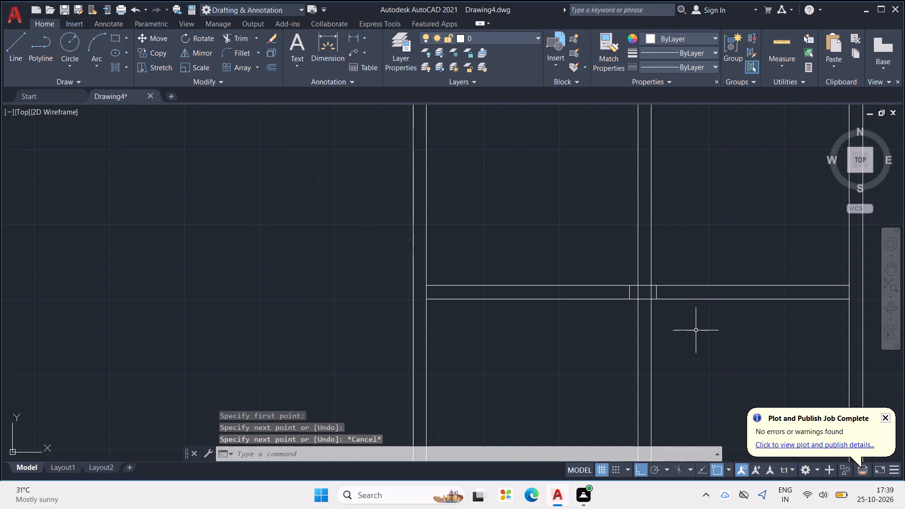
{"action": "scroll", "coordinate": [696, 330], "scroll_direction": "down", "scroll_amount": 2}
{"action": "scroll", "coordinate": [703, 328], "scroll_direction": "up", "scroll_amount": 1}
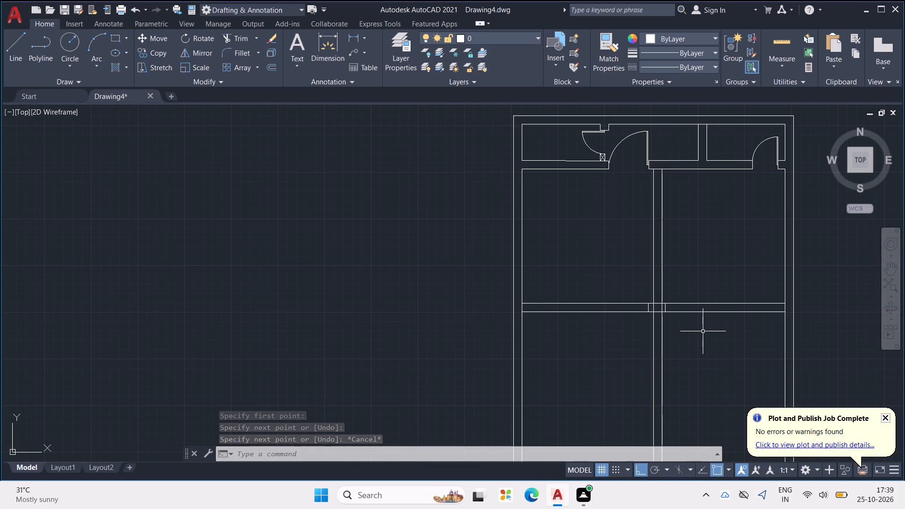
{"action": "type", "text": "L"}
{"action": "key", "text": "space"}
{"action": "scroll", "coordinate": [689, 311], "scroll_direction": "up", "scroll_amount": 3}
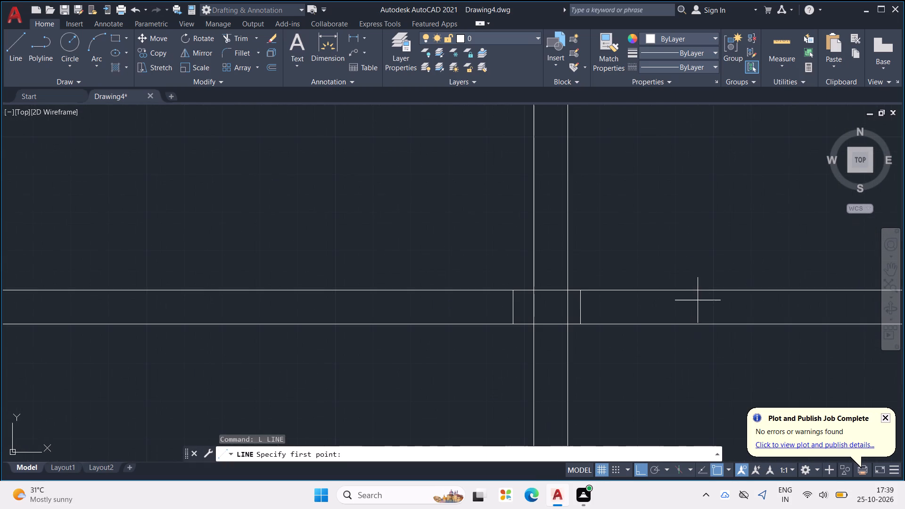
{"action": "left_click", "coordinate": [729, 291]}
{"action": "left_click", "coordinate": [729, 322]}
{"action": "key", "text": "Escape"}
Draw the far jamb line of the left room's door opening across the horizontal wall, about 3' from the near jamb.
{"action": "key", "text": "space"}
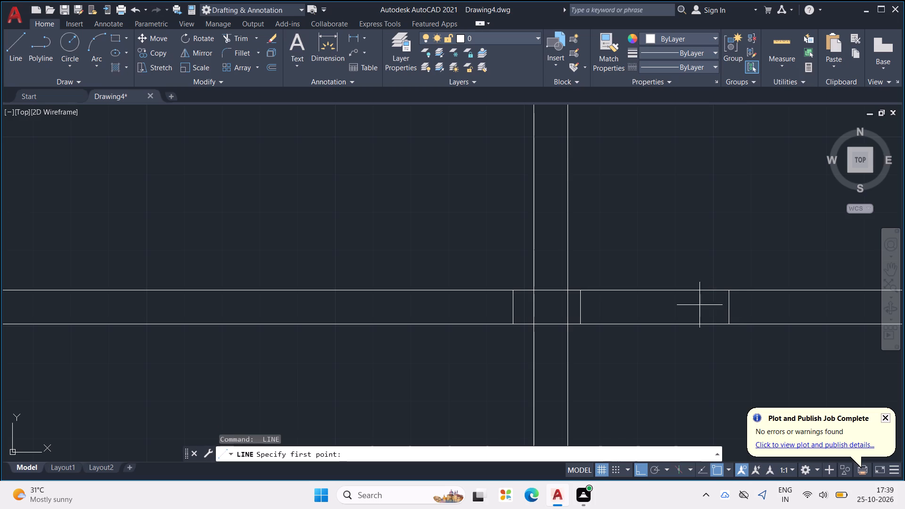
{"action": "scroll", "coordinate": [479, 289], "scroll_direction": "down", "scroll_amount": 1}
{"action": "middle_click_drag", "start_coordinate": [482, 291], "coordinate": [641, 304]}
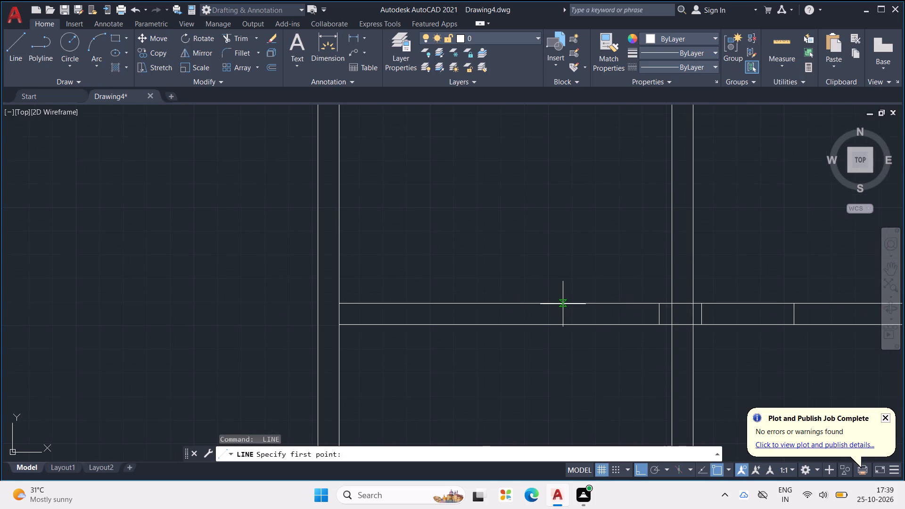
{"action": "left_click", "coordinate": [571, 304]}
{"action": "left_click", "coordinate": [572, 317]}
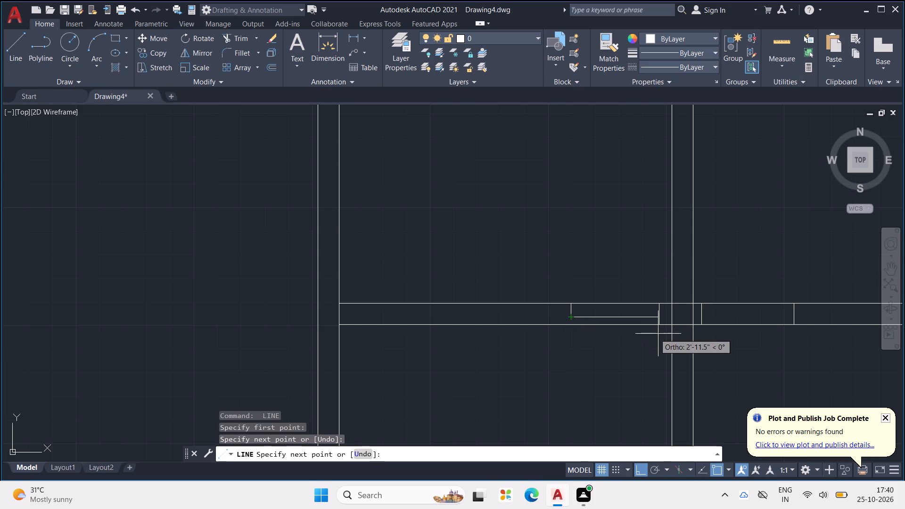
{"action": "key", "text": "ctrl+z"}
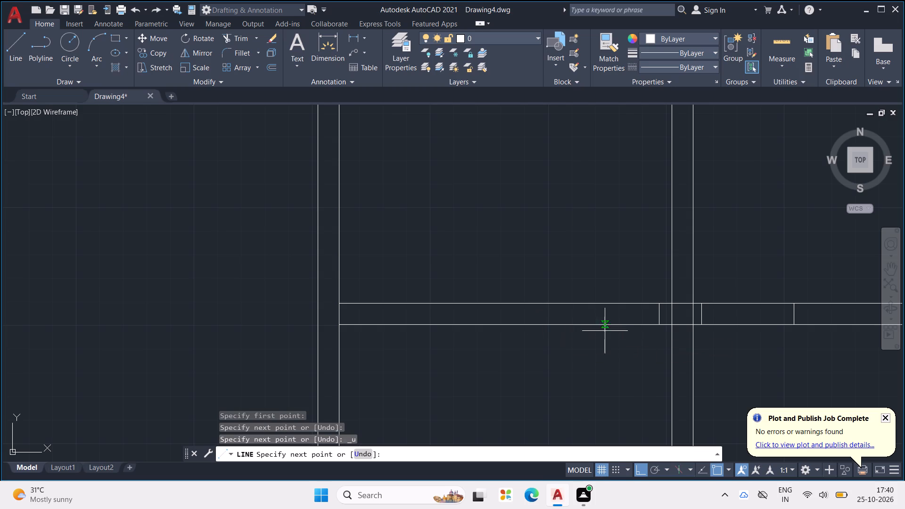
{"action": "scroll", "coordinate": [570, 328], "scroll_direction": "up", "scroll_amount": 1}
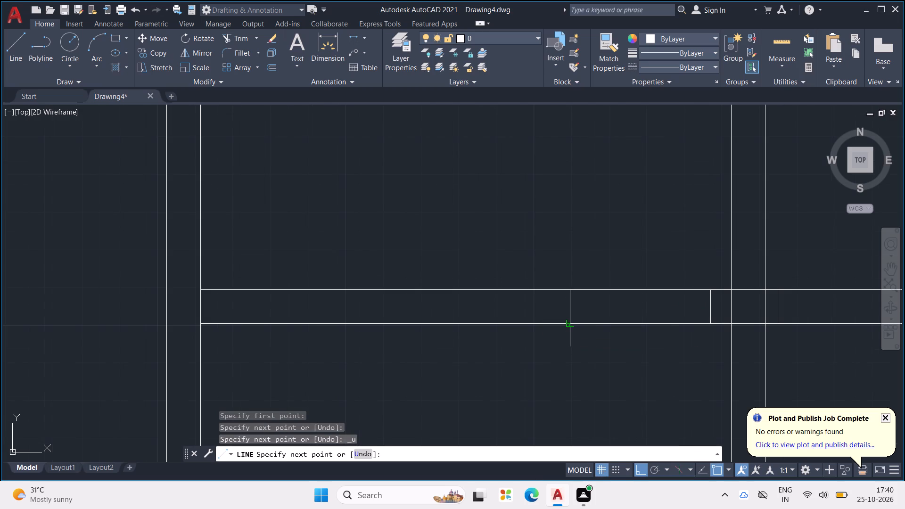
{"action": "left_click", "coordinate": [572, 324]}
{"action": "key", "text": "Escape"}
{"action": "key", "text": "Escape"}
{"action": "key", "text": "Escape"}
{"action": "key", "text": "Escape"}
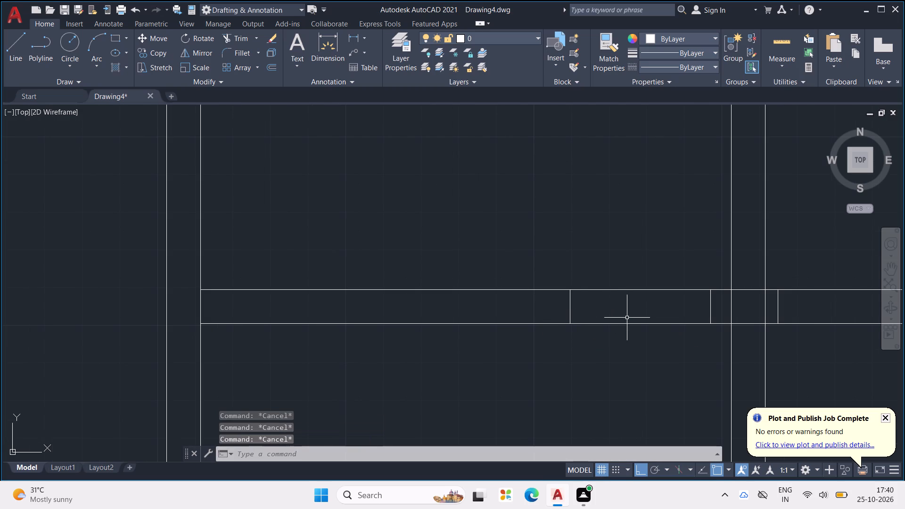
{"action": "key", "text": "Escape"}
Trim the horizontal wall's two lines between the left room's jamb lines to open the doorway.
{"action": "type", "text": "TR"}
{"action": "key", "text": "space"}
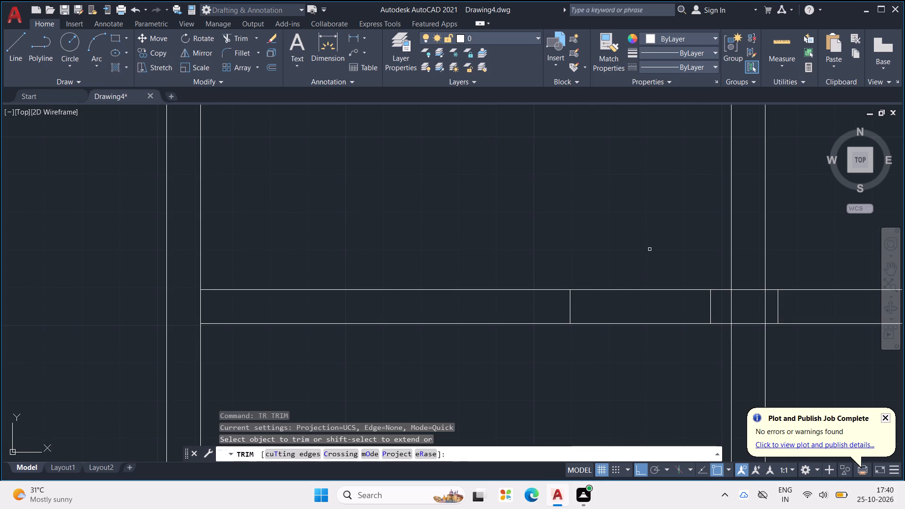
{"action": "left_click_drag", "start_coordinate": [648, 274], "coordinate": [629, 384]}
{"action": "scroll", "coordinate": [647, 345], "scroll_direction": "down", "scroll_amount": 2}
{"action": "scroll", "coordinate": [692, 337], "scroll_direction": "up", "scroll_amount": 2}
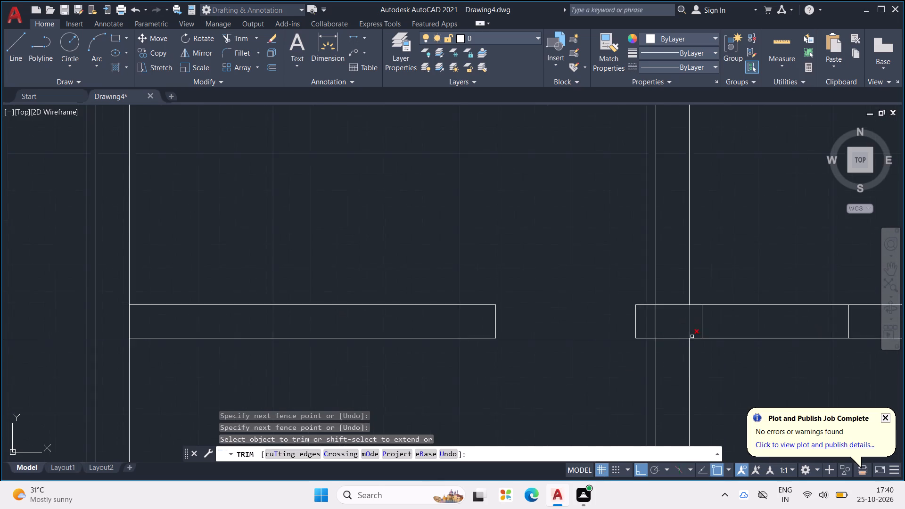
Trim the central partition's lines inside the horizontal wall and the wall's upper line between the partition lines.
{"action": "scroll", "coordinate": [692, 337], "scroll_direction": "up", "scroll_amount": 1}
{"action": "left_click_drag", "start_coordinate": [694, 332], "coordinate": [639, 327]}
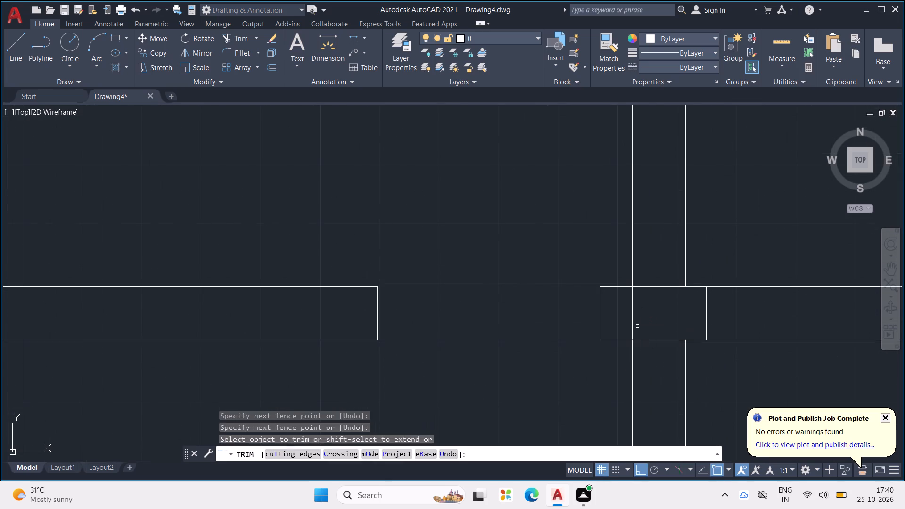
{"action": "left_click", "coordinate": [633, 325]}
{"action": "left_click", "coordinate": [650, 287]}
{"action": "scroll", "coordinate": [676, 312], "scroll_direction": "down", "scroll_amount": 3}
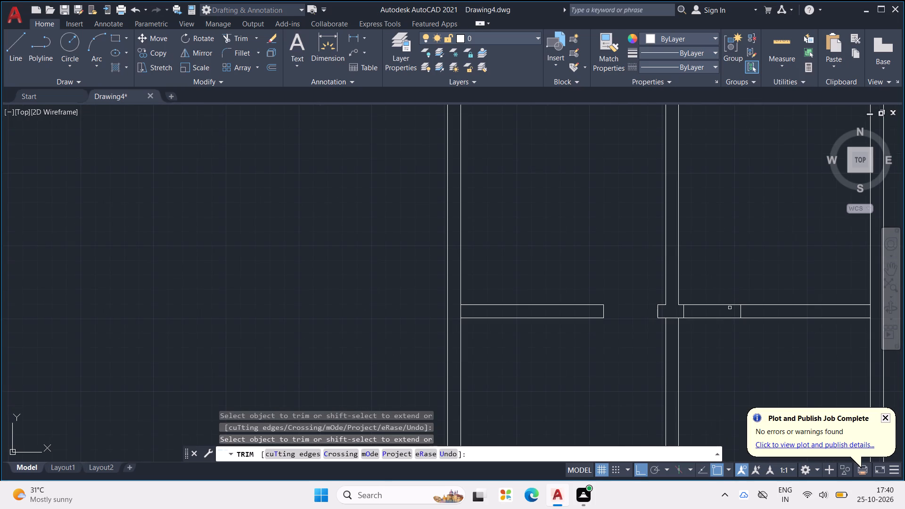
Trim the right room's door opening, and the right outer wall's inner line where the horizontal wall meets it.
{"action": "left_click_drag", "start_coordinate": [715, 287], "coordinate": [713, 354]}
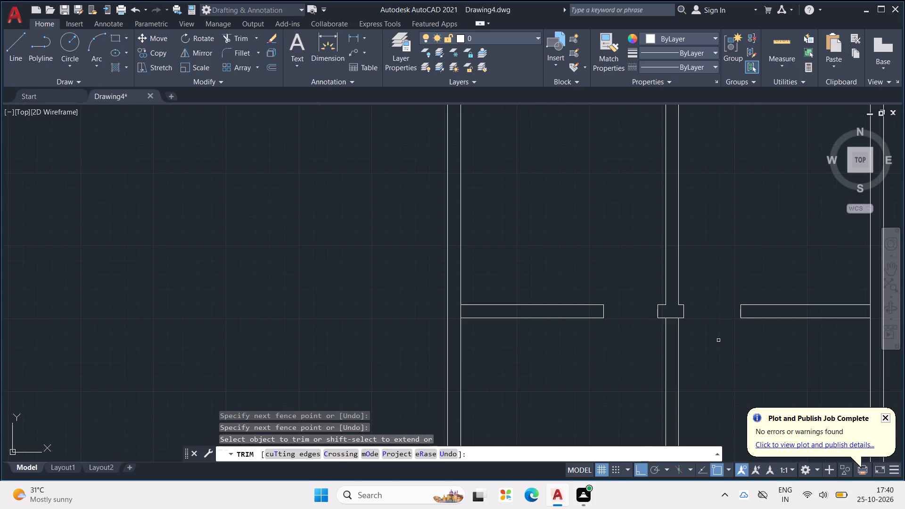
{"action": "scroll", "coordinate": [718, 340], "scroll_direction": "down", "scroll_amount": 1}
{"action": "scroll", "coordinate": [805, 322], "scroll_direction": "up", "scroll_amount": 2}
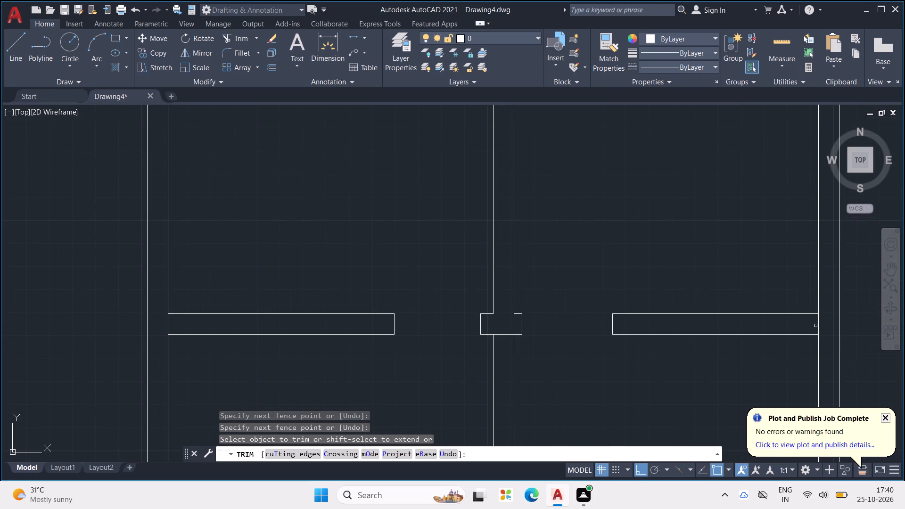
{"action": "left_click", "coordinate": [818, 326]}
{"action": "scroll", "coordinate": [739, 339], "scroll_direction": "down", "scroll_amount": 4}
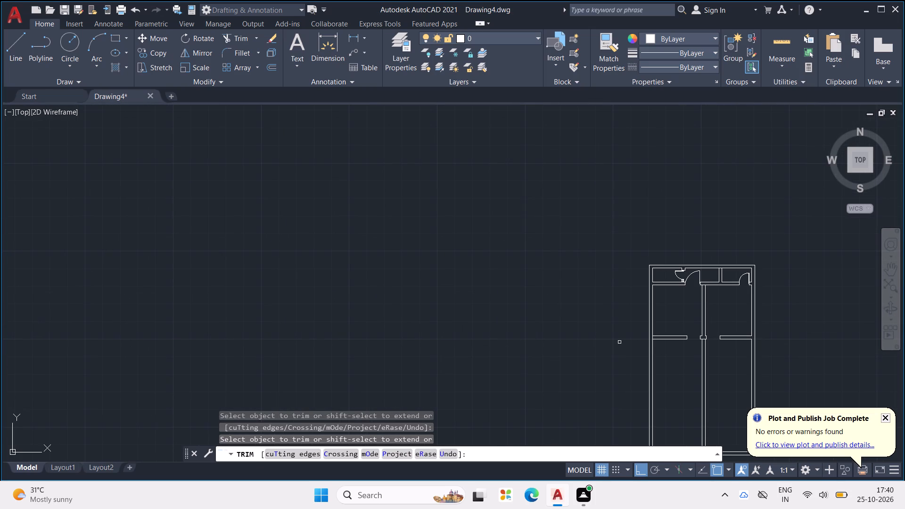
Trim the left outer wall's inner line where the horizontal wall meets it.
{"action": "scroll", "coordinate": [657, 328], "scroll_direction": "up", "scroll_amount": 4}
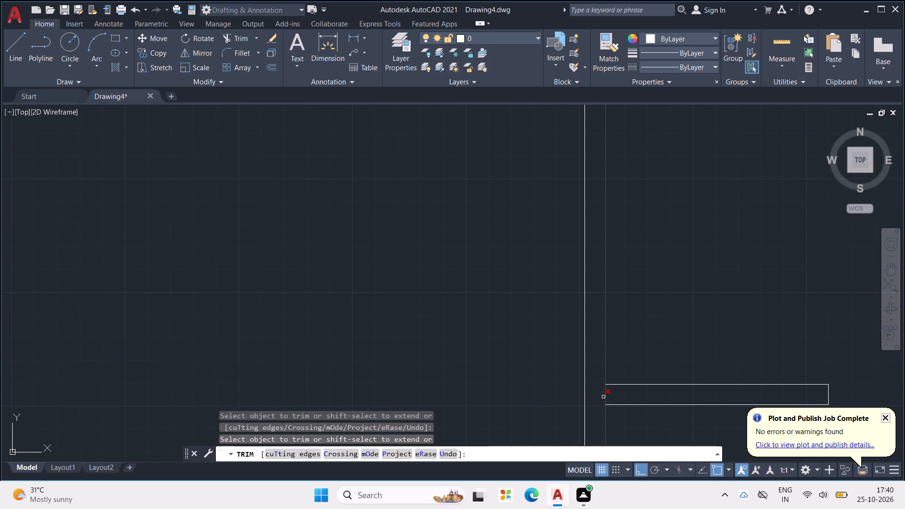
{"action": "left_click", "coordinate": [605, 396]}
{"action": "scroll", "coordinate": [620, 326], "scroll_direction": "down", "scroll_amount": 4}
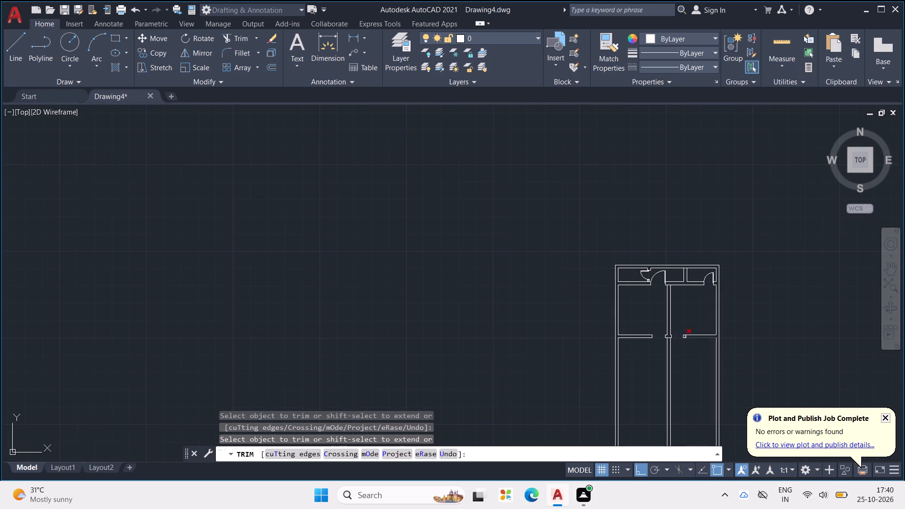
{"action": "middle_click_drag", "start_coordinate": [639, 317], "coordinate": [490, 232]}
{"action": "key", "text": "Escape"}
{"action": "key", "text": "Escape"}
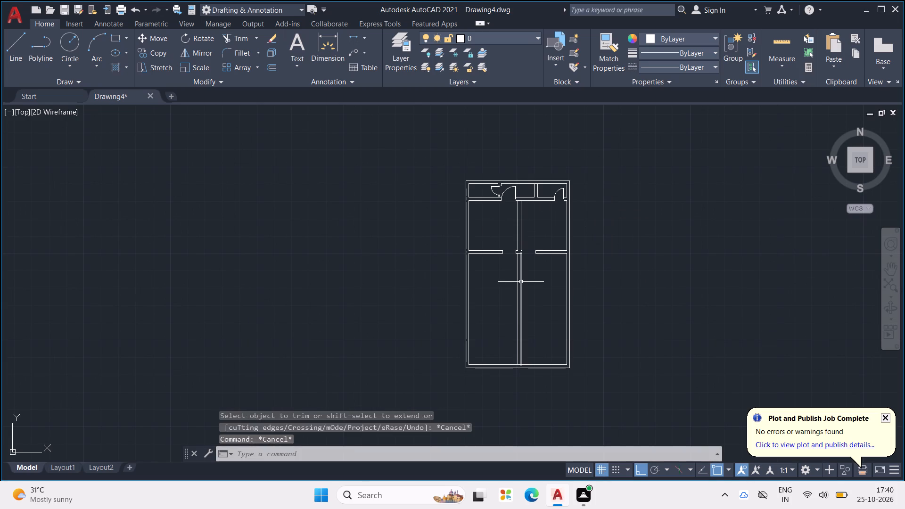
{"action": "key", "text": "Escape"}
{"action": "key", "text": "Escape"}
{"action": "key", "text": "Escape"}
{"action": "key", "text": "Escape"}
{"action": "middle_click_drag", "start_coordinate": [518, 297], "coordinate": [535, 311]}
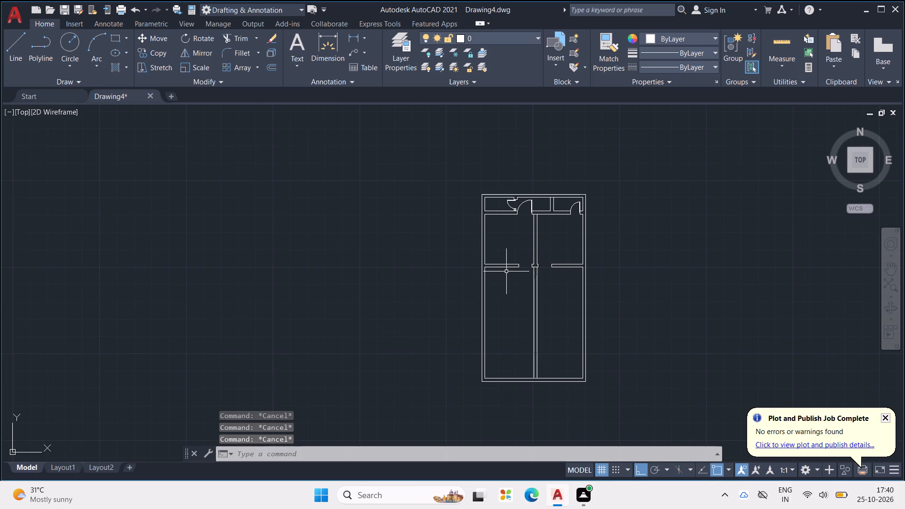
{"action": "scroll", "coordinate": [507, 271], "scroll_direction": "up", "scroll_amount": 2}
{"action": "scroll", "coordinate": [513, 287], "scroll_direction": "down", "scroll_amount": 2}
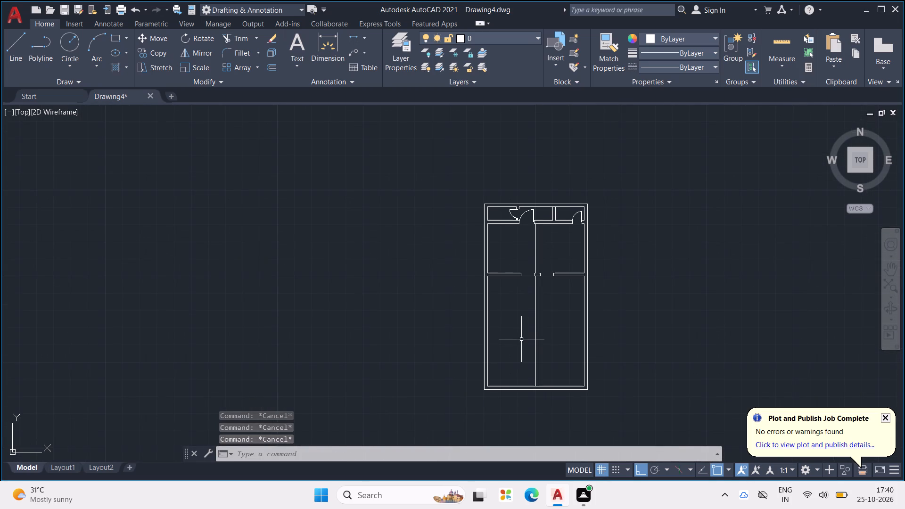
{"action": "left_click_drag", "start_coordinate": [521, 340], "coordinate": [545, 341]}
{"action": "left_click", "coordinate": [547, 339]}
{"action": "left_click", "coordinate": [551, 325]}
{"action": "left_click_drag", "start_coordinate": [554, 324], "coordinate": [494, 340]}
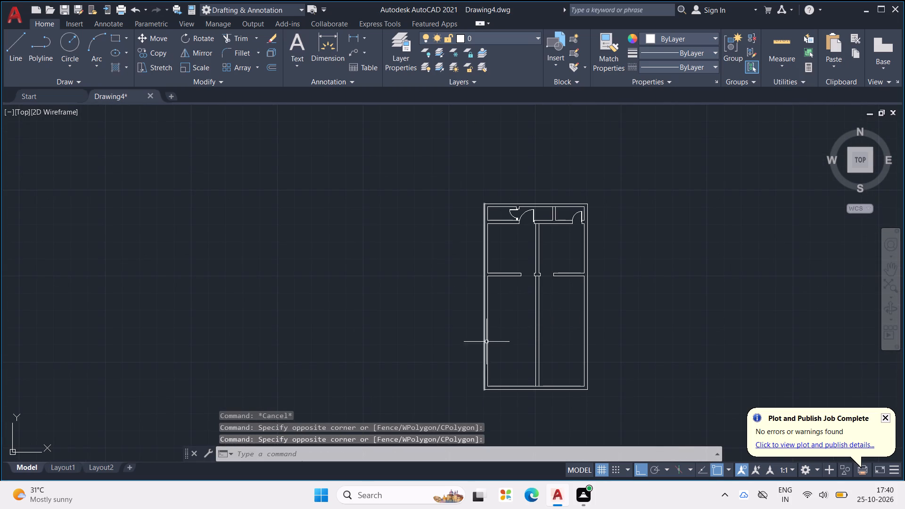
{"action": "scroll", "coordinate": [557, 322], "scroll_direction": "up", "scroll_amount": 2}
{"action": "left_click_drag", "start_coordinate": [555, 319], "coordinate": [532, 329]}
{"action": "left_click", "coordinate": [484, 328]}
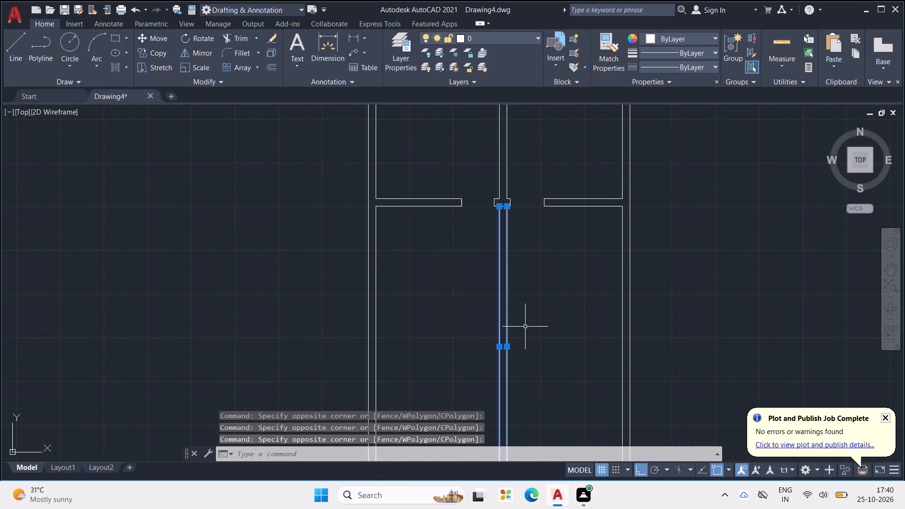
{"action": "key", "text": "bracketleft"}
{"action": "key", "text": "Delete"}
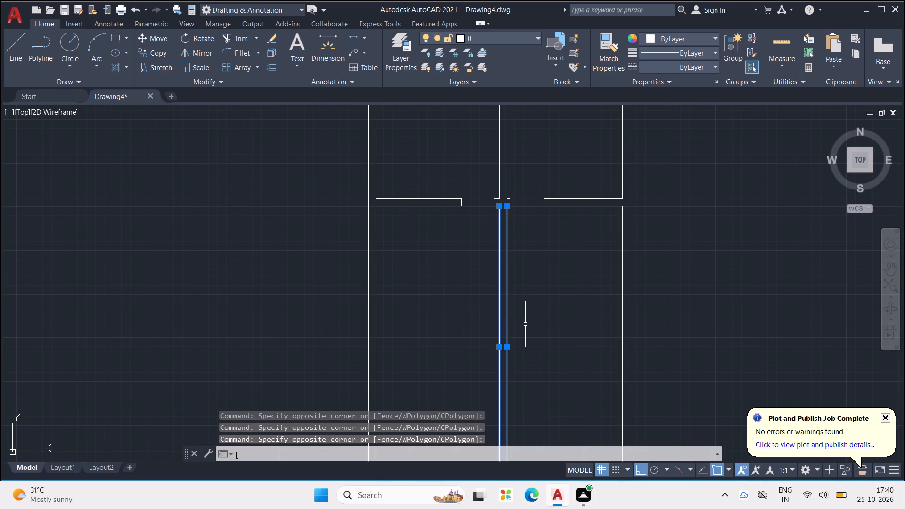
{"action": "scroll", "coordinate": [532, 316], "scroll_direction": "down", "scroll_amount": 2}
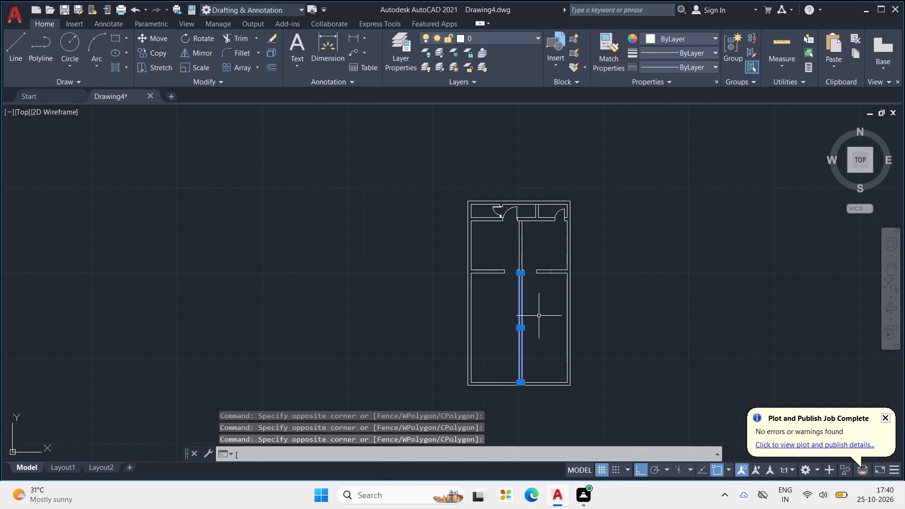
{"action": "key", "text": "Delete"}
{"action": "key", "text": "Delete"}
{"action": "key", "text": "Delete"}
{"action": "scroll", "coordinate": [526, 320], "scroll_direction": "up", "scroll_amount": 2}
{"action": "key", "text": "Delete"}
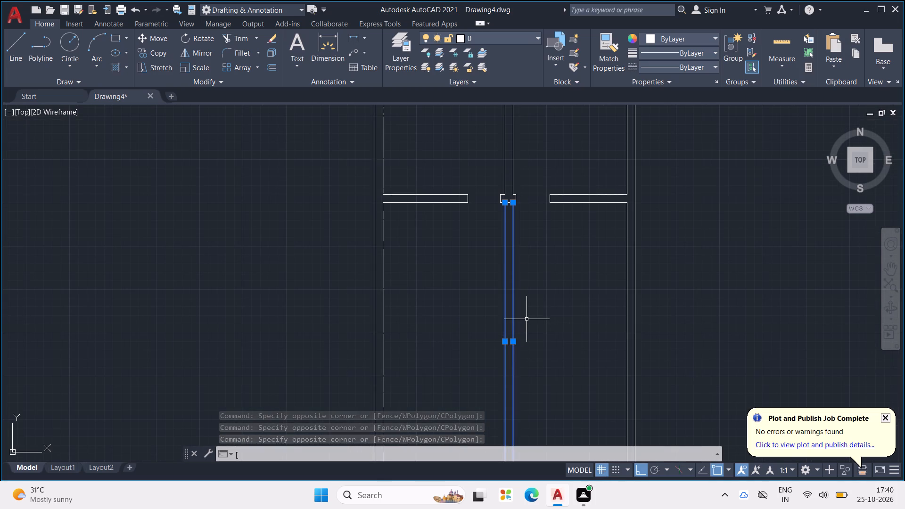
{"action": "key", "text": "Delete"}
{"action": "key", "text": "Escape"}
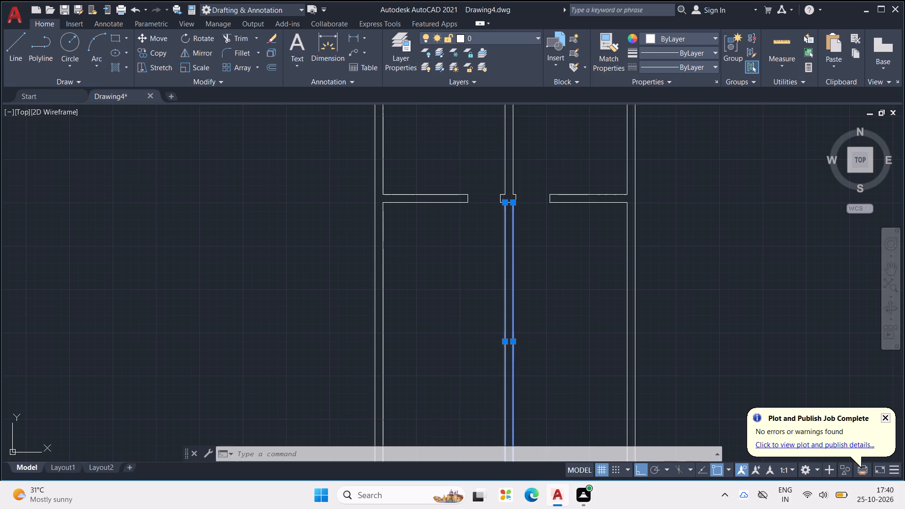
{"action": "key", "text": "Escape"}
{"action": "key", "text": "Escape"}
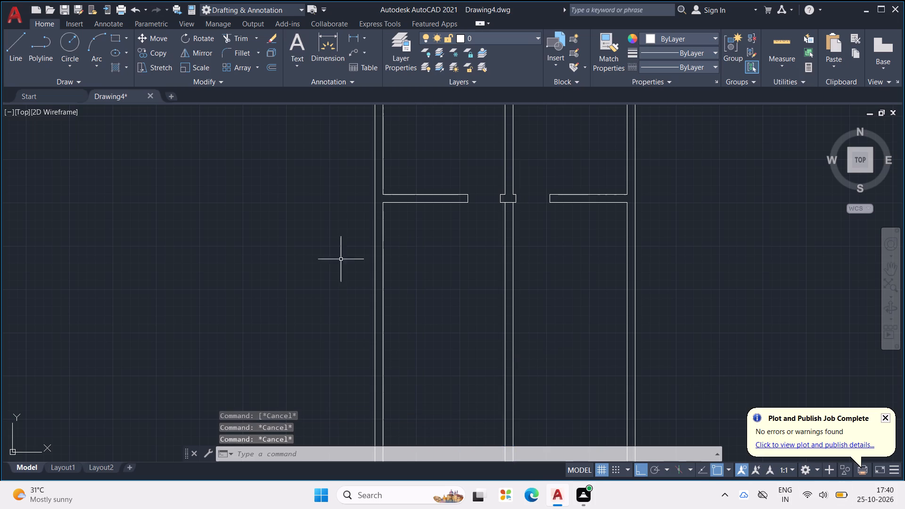
Erase the two central partition lines below the horizontal wall.
{"action": "left_click_drag", "start_coordinate": [597, 292], "coordinate": [573, 300]}
{"action": "left_click", "coordinate": [516, 328]}
{"action": "left_click_drag", "start_coordinate": [549, 291], "coordinate": [508, 319]}
{"action": "left_click", "coordinate": [480, 333]}
{"action": "key", "text": "Delete"}
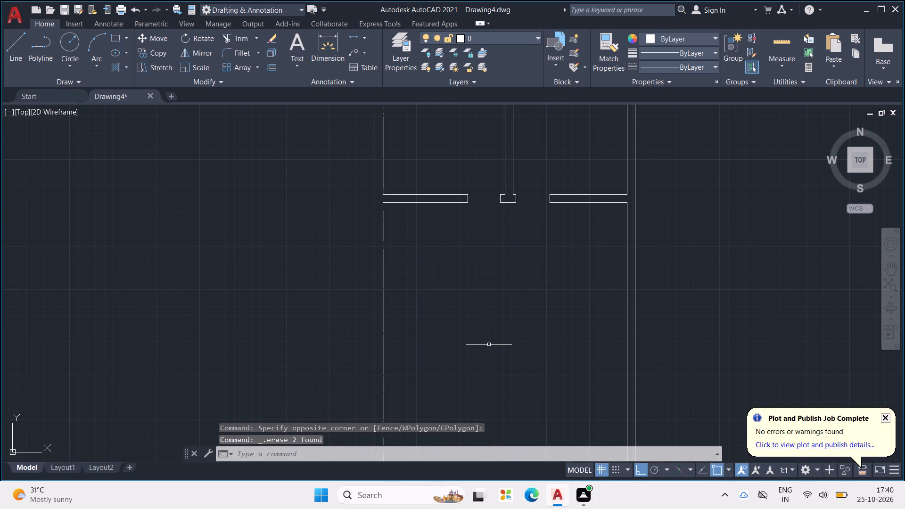
{"action": "key", "text": "Escape"}
{"action": "key", "text": "Escape"}
{"action": "key", "text": "Escape"}
Offset the lower line of the horizontal wall's left segment 9'3" downward into the open lower area.
{"action": "middle_click_drag", "start_coordinate": [526, 335], "coordinate": [573, 343]}
{"action": "scroll", "coordinate": [554, 353], "scroll_direction": "down", "scroll_amount": 1}
{"action": "scroll", "coordinate": [517, 315], "scroll_direction": "up", "scroll_amount": 1}
{"action": "middle_click_drag", "start_coordinate": [517, 315], "coordinate": [495, 271]}
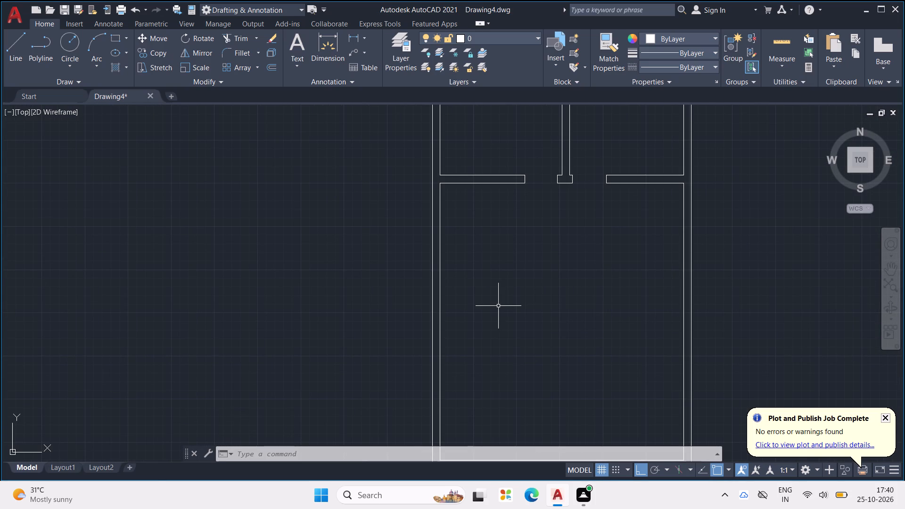
{"action": "type", "text": "OFF"}
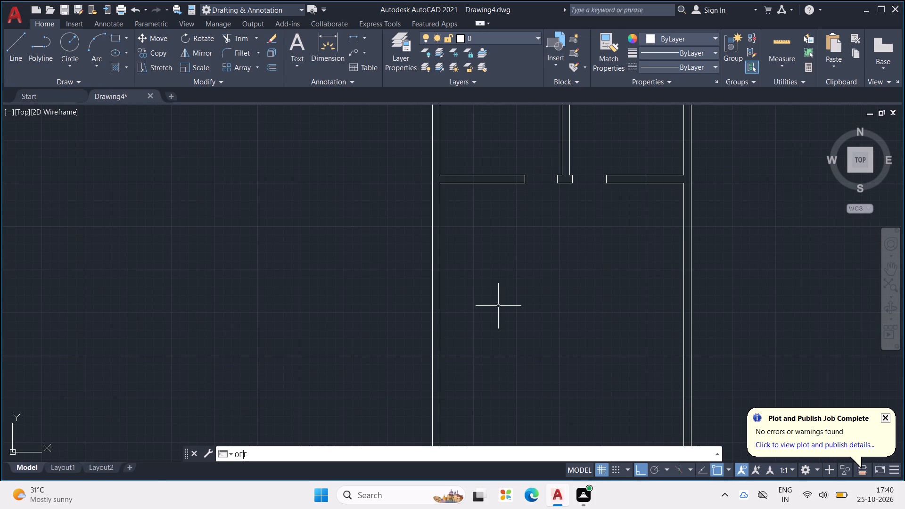
{"action": "key", "text": "space"}
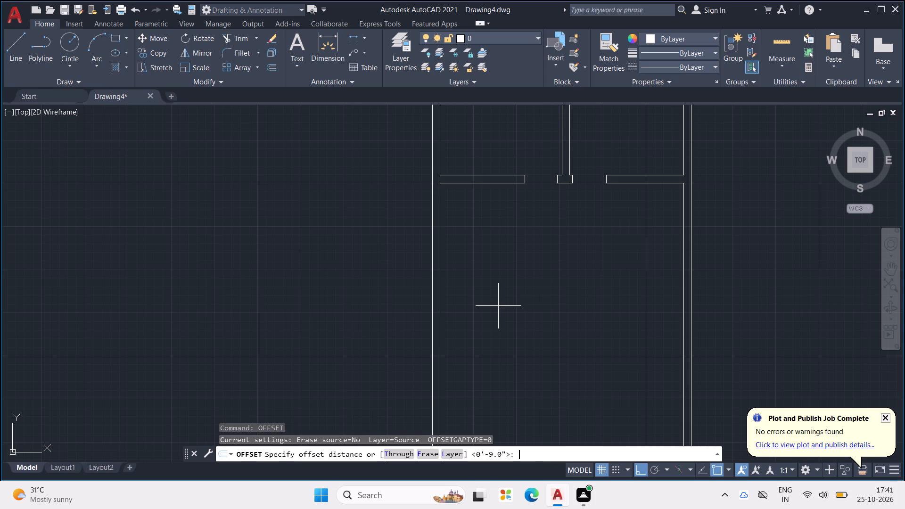
{"action": "key", "text": "0"}
{"action": "key", "text": "BackSpace"}
{"action": "type", "text": "9'3"}
{"action": "key", "text": "shift+quotedbl"}
{"action": "key", "text": "Return"}
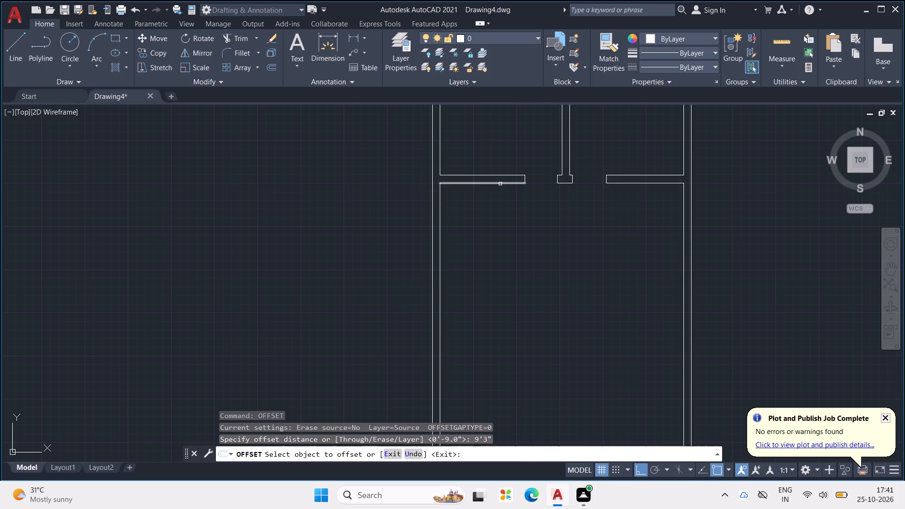
{"action": "left_click", "coordinate": [501, 183]}
{"action": "left_click", "coordinate": [505, 288]}
{"action": "key", "text": "Escape"}
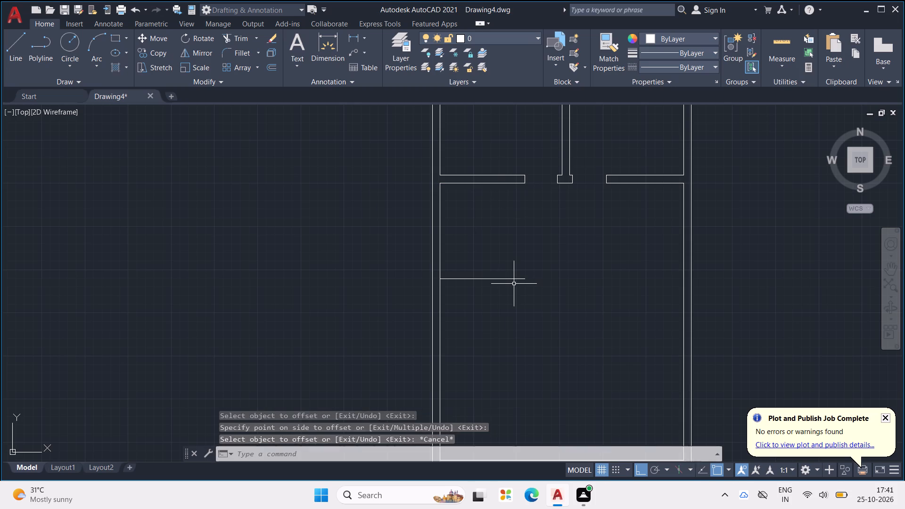
{"action": "key", "text": "Escape"}
{"action": "key", "text": "Escape"}
{"action": "key", "text": "Escape"}
{"action": "key", "text": "Escape"}
{"action": "key", "text": "Escape"}
{"action": "key", "text": "Escape"}
{"action": "key", "text": "Escape"}
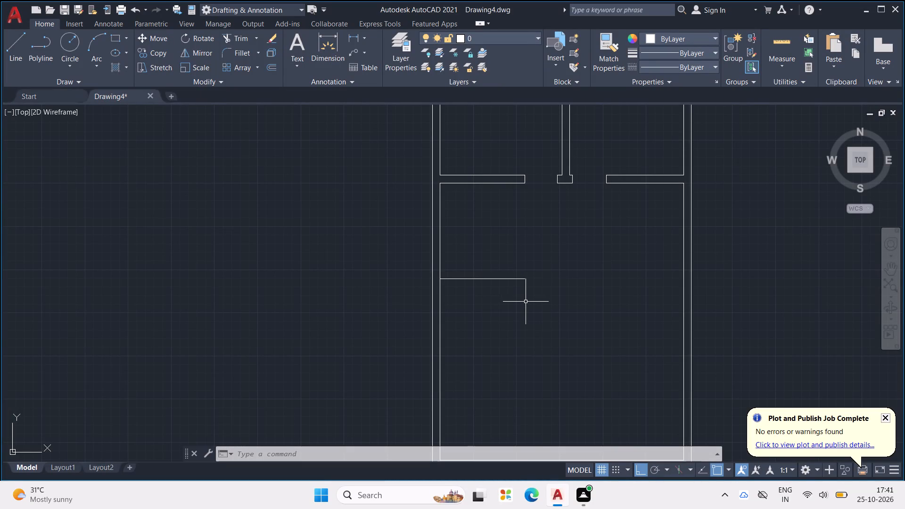
Extend the new offset line across to the right outer wall's inner line.
{"action": "type", "text": "EX"}
{"action": "key", "text": "space"}
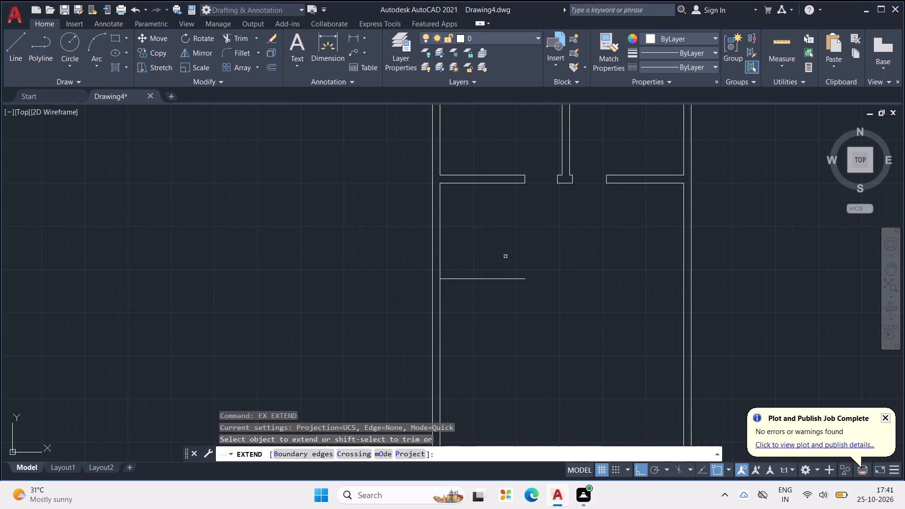
{"action": "left_click", "coordinate": [511, 278]}
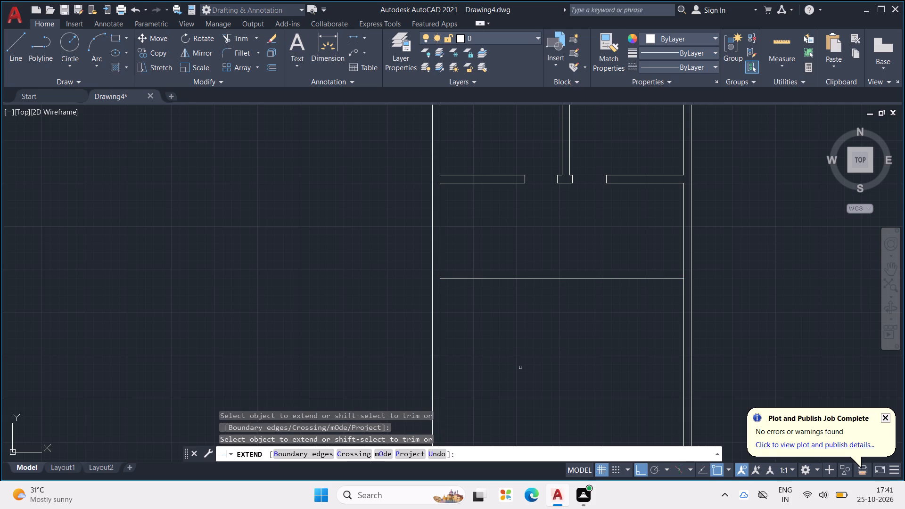
{"action": "key", "text": "Escape"}
{"action": "key", "text": "Escape"}
{"action": "key", "text": "Escape"}
{"action": "key", "text": "Escape"}
{"action": "key", "text": "space"}
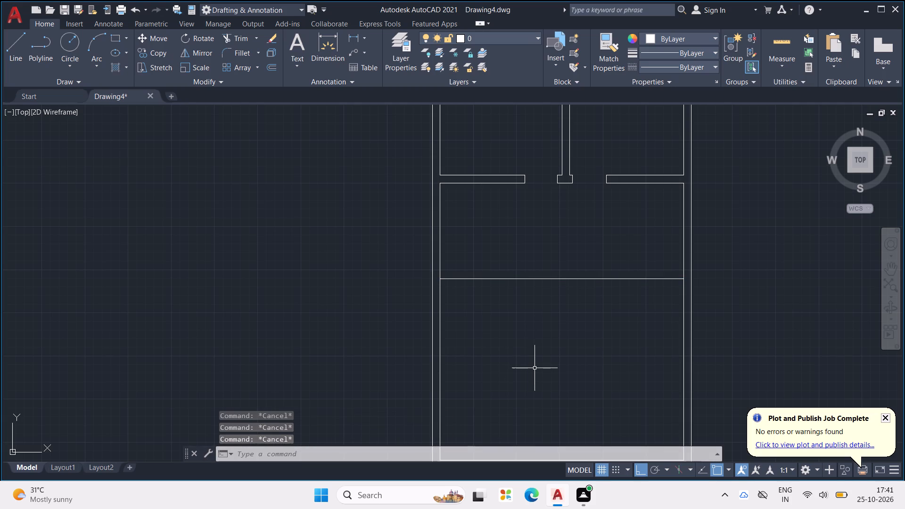
{"action": "key", "text": "Escape"}
{"action": "key", "text": "Escape"}
{"action": "key", "text": "Escape"}
{"action": "key", "text": "Escape"}
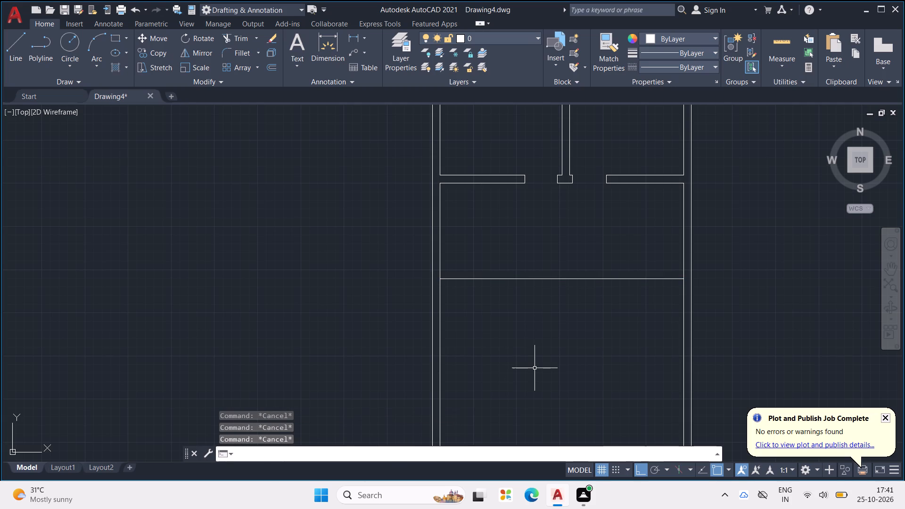
Offset the extended line 9" downward to form the thickness of the new lower horizontal wall.
{"action": "type", "text": "OFF"}
{"action": "key", "text": "space"}
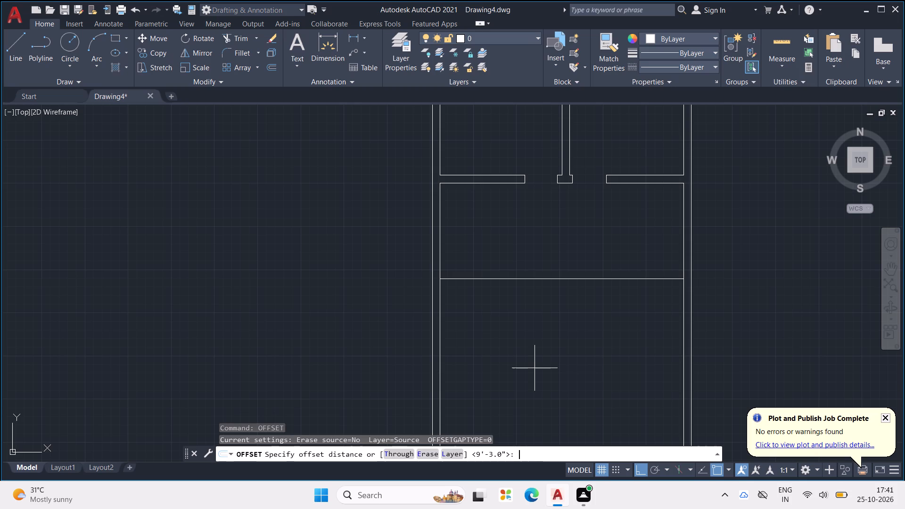
{"action": "key", "text": "9"}
{"action": "key", "text": "shift+quotedbl"}
{"action": "key", "text": "Return"}
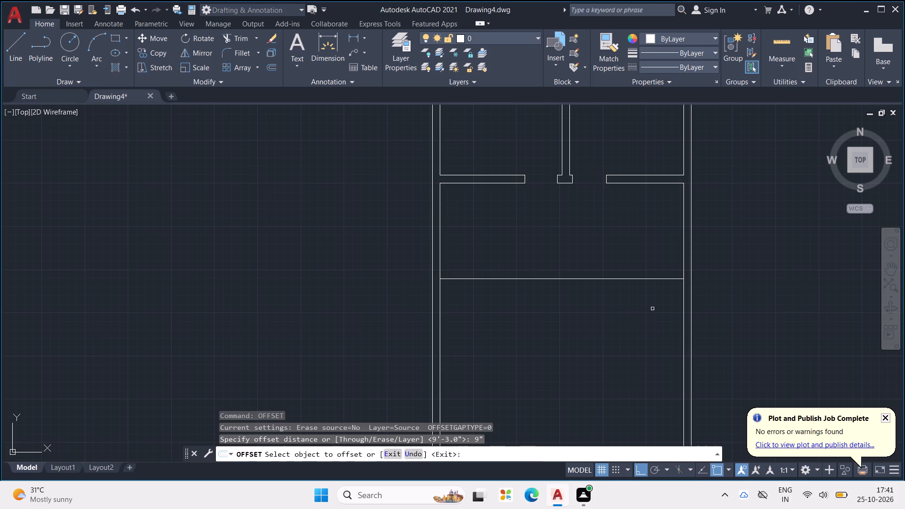
{"action": "left_click", "coordinate": [618, 280]}
{"action": "left_click", "coordinate": [620, 310]}
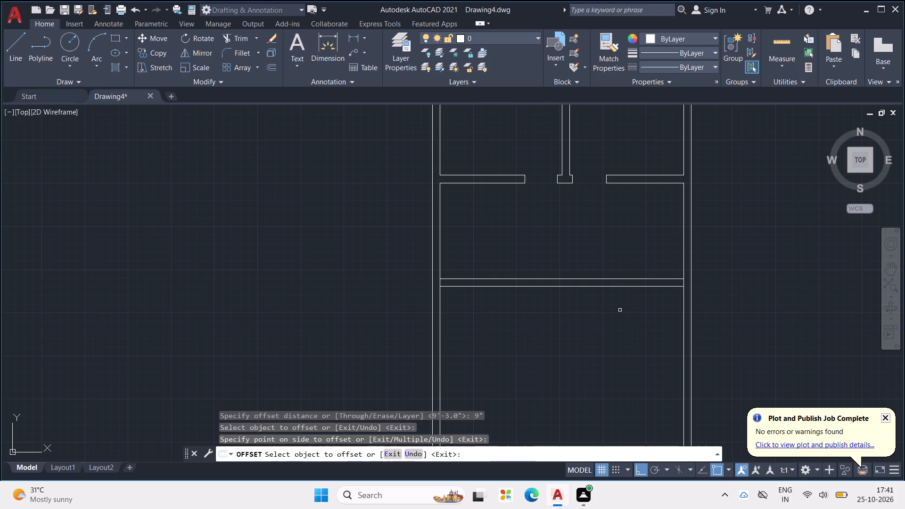
{"action": "key", "text": "Escape"}
{"action": "key", "text": "Escape"}
{"action": "key", "text": "Escape"}
{"action": "key", "text": "Escape"}
{"action": "key", "text": "Escape"}
{"action": "key", "text": "Escape"}
{"action": "key", "text": "Escape"}
Trim the right and left outer walls' inner lines where the new lower horizontal wall meets them.
{"action": "scroll", "coordinate": [612, 309], "scroll_direction": "down", "scroll_amount": 1}
{"action": "middle_click_drag", "start_coordinate": [612, 309], "coordinate": [609, 337]}
{"action": "scroll", "coordinate": [666, 267], "scroll_direction": "up", "scroll_amount": 2}
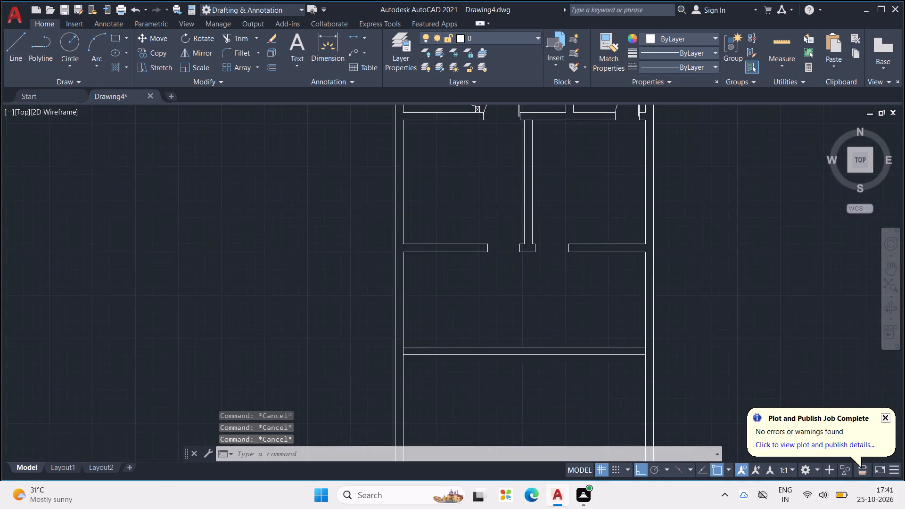
{"action": "middle_click_drag", "start_coordinate": [682, 285], "coordinate": [677, 246]}
{"action": "type", "text": "TR"}
{"action": "key", "text": "space"}
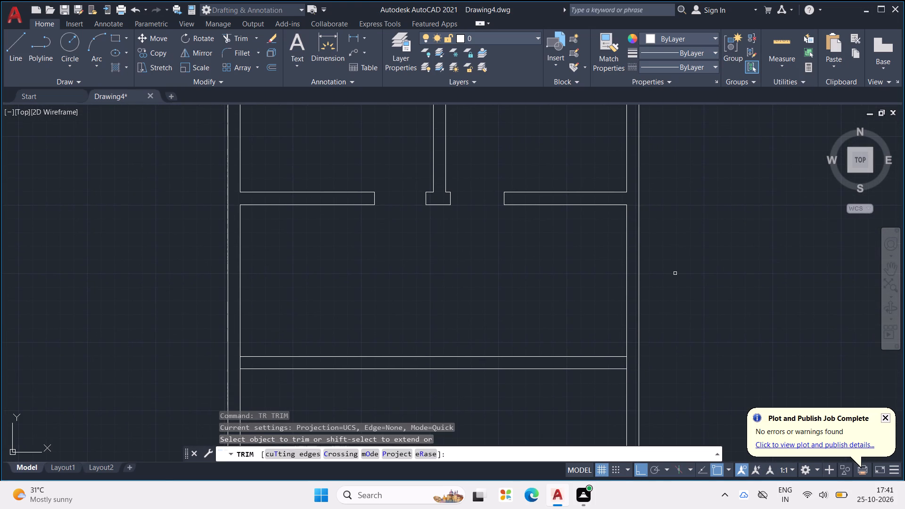
{"action": "left_click", "coordinate": [627, 364]}
{"action": "scroll", "coordinate": [705, 316], "scroll_direction": "down", "scroll_amount": 4}
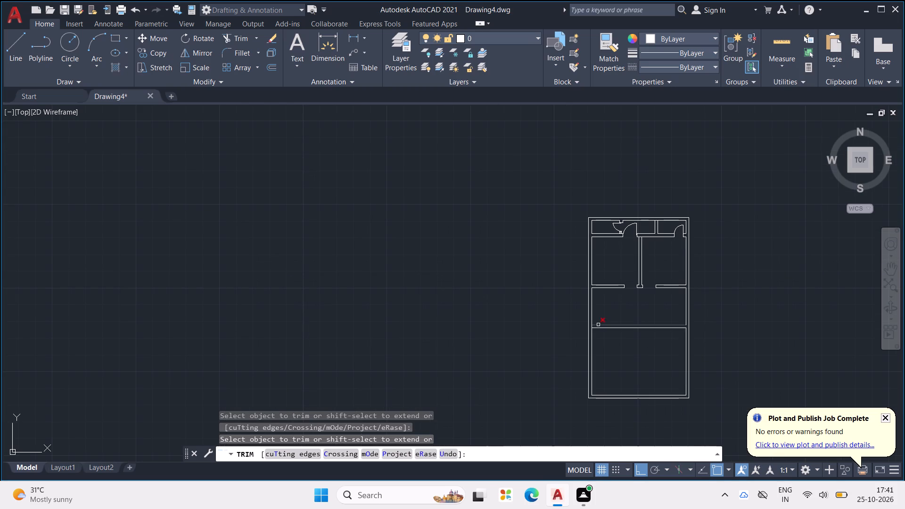
{"action": "scroll", "coordinate": [593, 322], "scroll_direction": "up", "scroll_amount": 4}
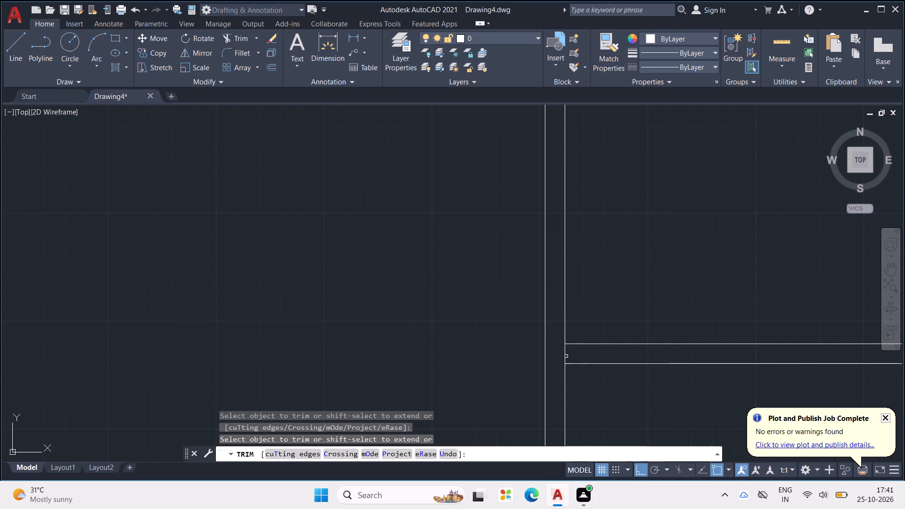
{"action": "left_click", "coordinate": [565, 356]}
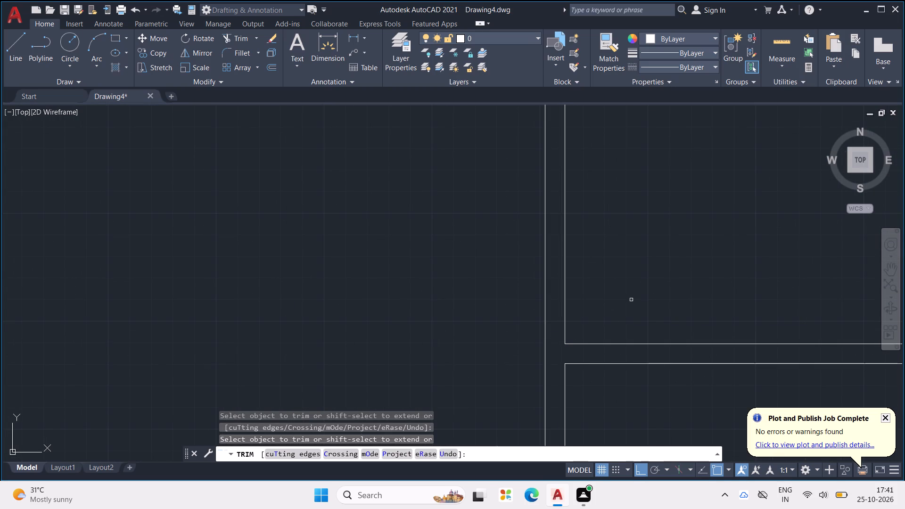
{"action": "scroll", "coordinate": [647, 295], "scroll_direction": "down", "scroll_amount": 4}
{"action": "middle_click_drag", "start_coordinate": [694, 287], "coordinate": [620, 278]}
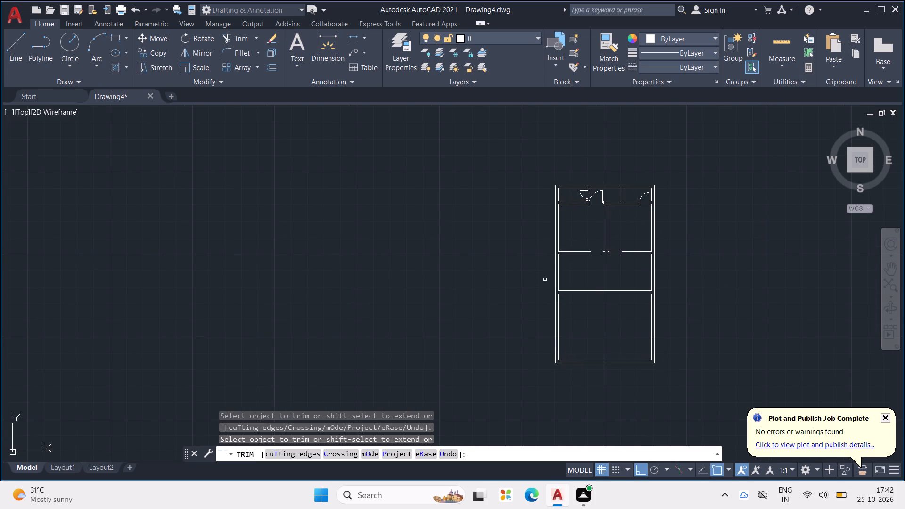
Offset the right outer wall's inner line 6'6" leftward into the middle area between the two horizontal walls.
{"action": "middle_click_drag", "start_coordinate": [634, 272], "coordinate": [597, 257]}
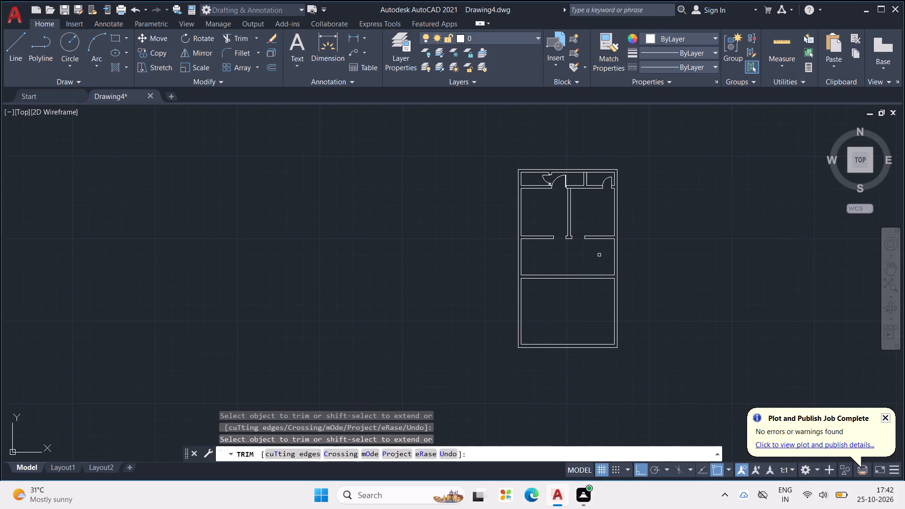
{"action": "scroll", "coordinate": [603, 243], "scroll_direction": "up", "scroll_amount": 3}
{"action": "key", "text": "Escape"}
{"action": "key", "text": "Escape"}
{"action": "key", "text": "Escape"}
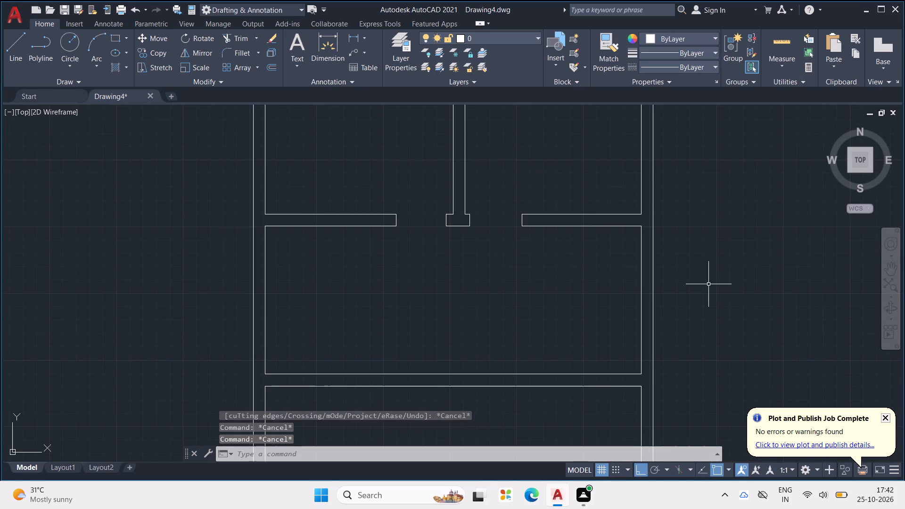
{"action": "key", "text": "Escape"}
{"action": "key", "text": "Escape"}
{"action": "key", "text": "Escape"}
{"action": "type", "text": "OFF"}
{"action": "key", "text": "space"}
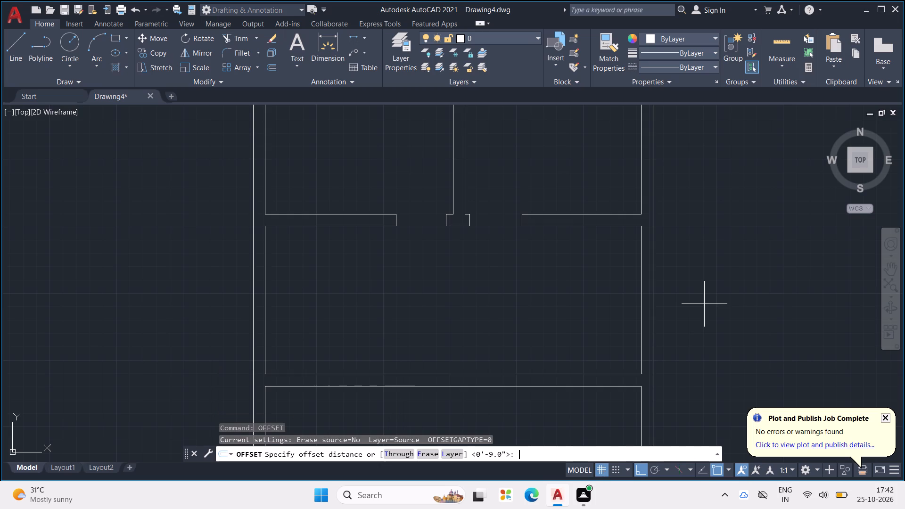
{"action": "type", "text": "6'6"}
{"action": "key", "text": "shift+quotedbl"}
{"action": "key", "text": "Return"}
{"action": "scroll", "coordinate": [718, 298], "scroll_direction": "up", "scroll_amount": 1}
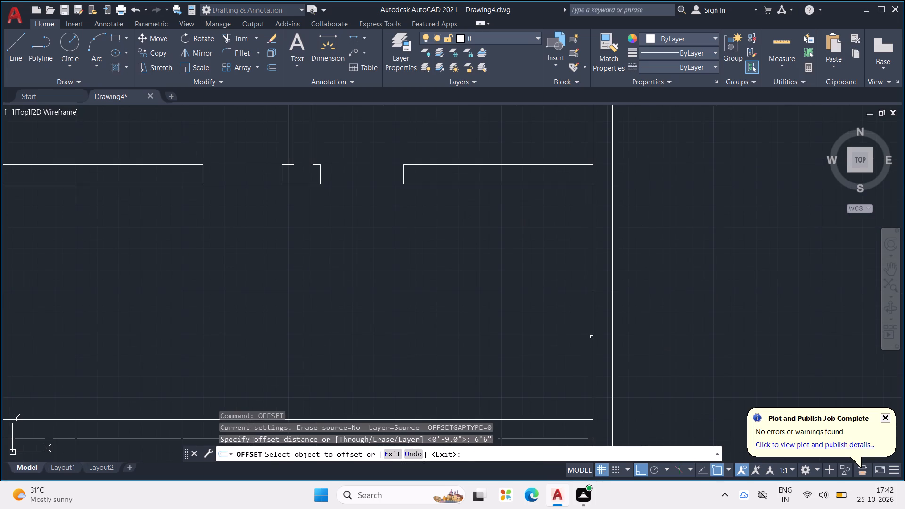
{"action": "left_click_drag", "start_coordinate": [592, 336], "coordinate": [588, 334]}
{"action": "left_click", "coordinate": [502, 330]}
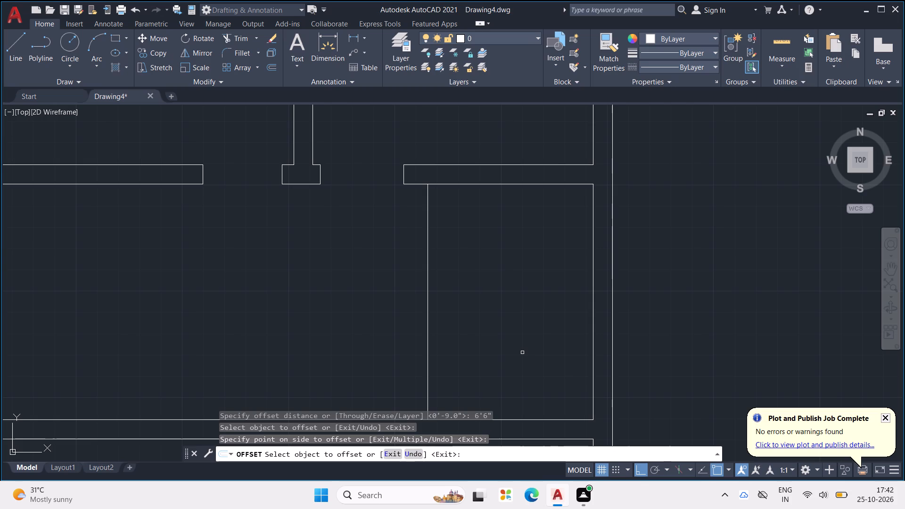
{"action": "key", "text": "Escape"}
{"action": "key", "text": "Escape"}
{"action": "key", "text": "Escape"}
{"action": "key", "text": "Escape"}
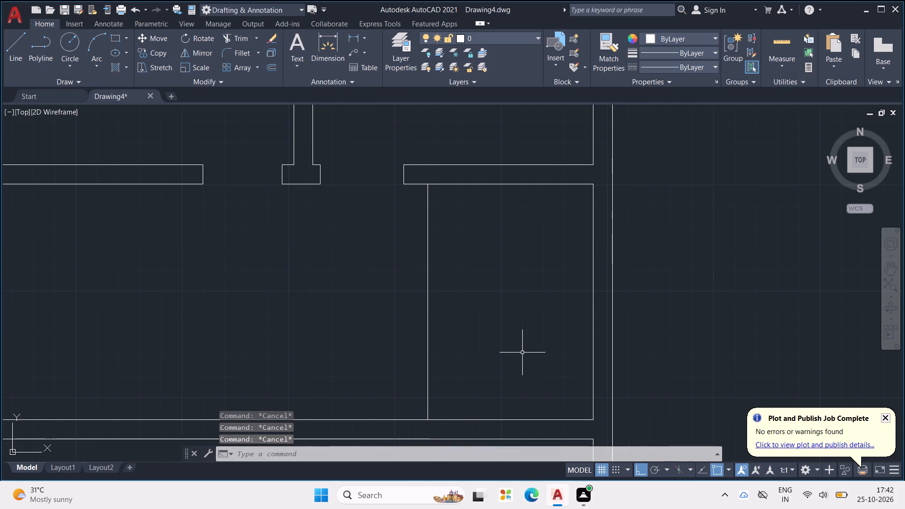
{"action": "key", "text": "Escape"}
Offset the new vertical line 9" to the left to form the partition wall's thickness.
{"action": "key", "text": "space"}
{"action": "key", "text": "9"}
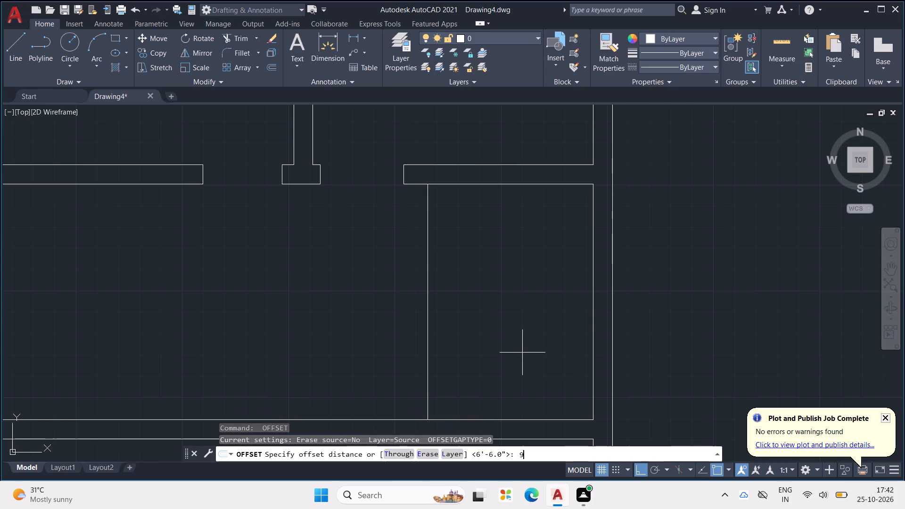
{"action": "key", "text": "shift+quotedbl"}
{"action": "key", "text": "Return"}
{"action": "scroll", "coordinate": [522, 353], "scroll_direction": "up", "scroll_amount": 1}
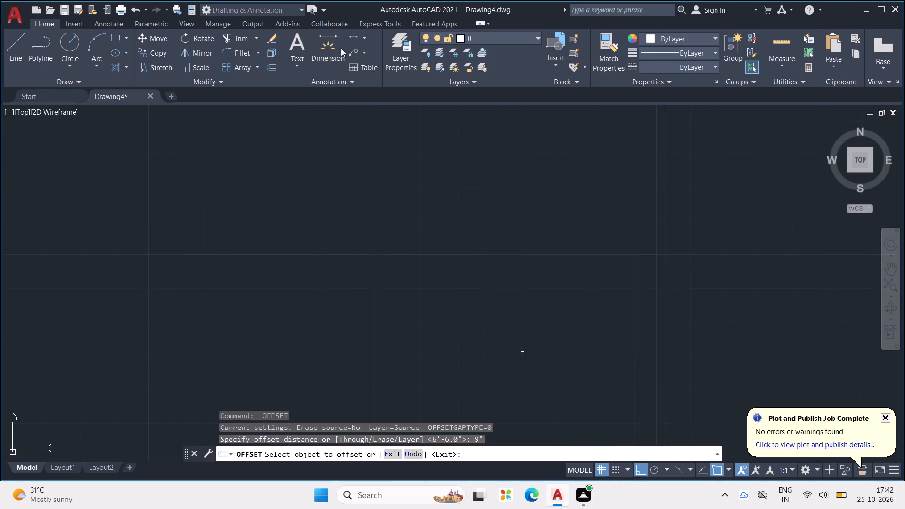
{"action": "scroll", "coordinate": [410, 201], "scroll_direction": "down", "scroll_amount": 4}
{"action": "middle_click_drag", "start_coordinate": [418, 200], "coordinate": [467, 207]}
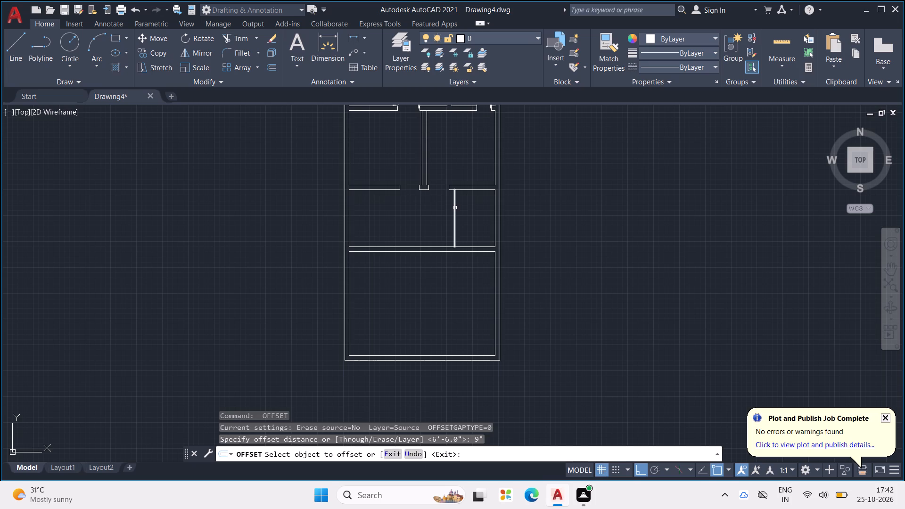
{"action": "left_click", "coordinate": [455, 208]}
{"action": "left_click", "coordinate": [445, 206]}
{"action": "key", "text": "Escape"}
{"action": "key", "text": "Escape"}
{"action": "key", "text": "Escape"}
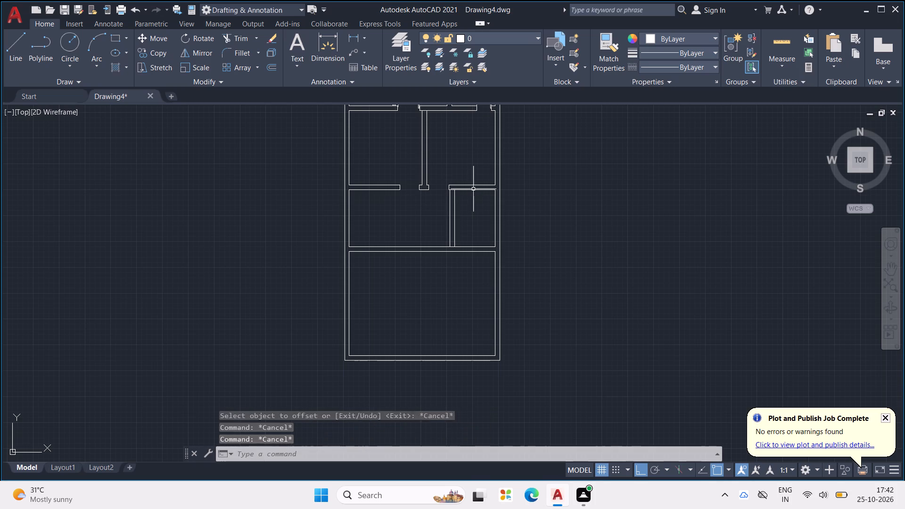
{"action": "key", "text": "Escape"}
{"action": "key", "text": "Escape"}
Draw two short lines across the new partition wall to mark a door opening near its upper end.
{"action": "scroll", "coordinate": [459, 199], "scroll_direction": "up", "scroll_amount": 2}
{"action": "type", "text": "L"}
{"action": "key", "text": "space"}
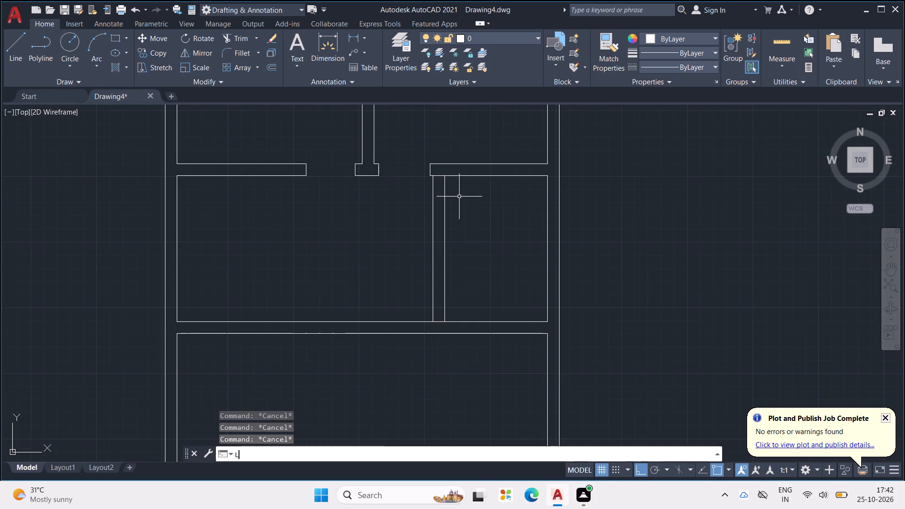
{"action": "scroll", "coordinate": [450, 187], "scroll_direction": "up", "scroll_amount": 3}
{"action": "middle_click_drag", "start_coordinate": [432, 182], "coordinate": [479, 186]}
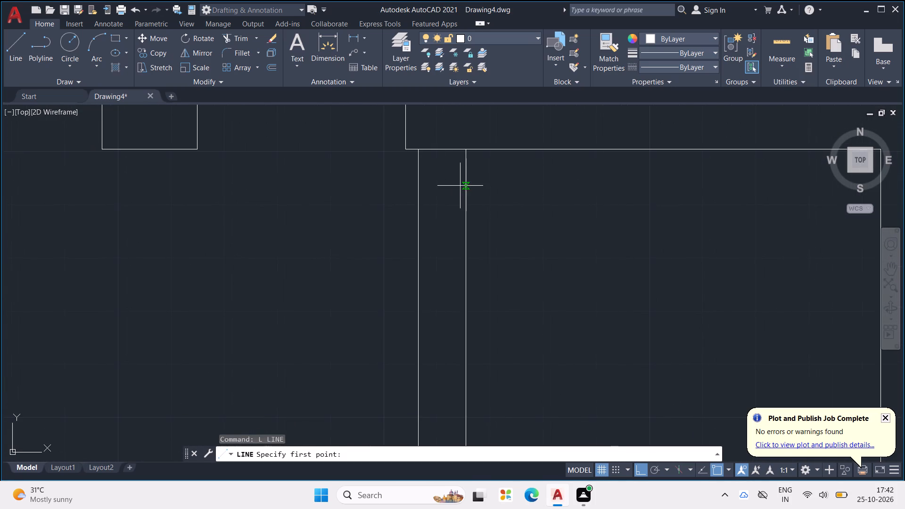
{"action": "left_click", "coordinate": [466, 180]}
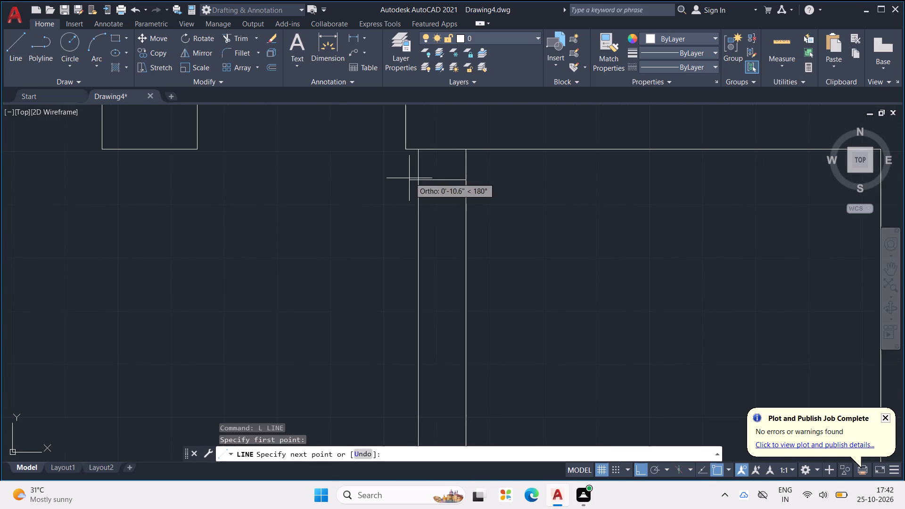
{"action": "left_click", "coordinate": [418, 181]}
{"action": "key", "text": "Escape"}
{"action": "key", "text": "space"}
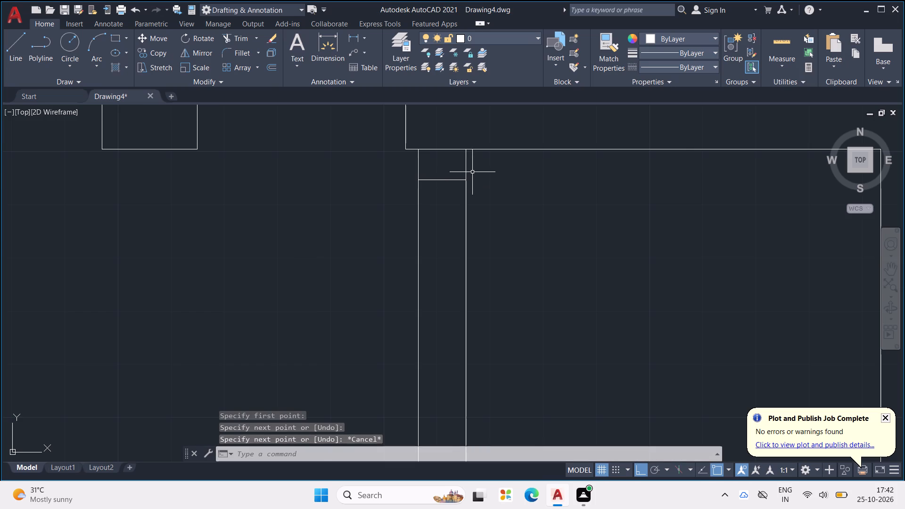
{"action": "scroll", "coordinate": [480, 212], "scroll_direction": "down", "scroll_amount": 1}
{"action": "middle_click_drag", "start_coordinate": [480, 212], "coordinate": [506, 182]}
{"action": "scroll", "coordinate": [480, 212], "scroll_direction": "down", "scroll_amount": 1}
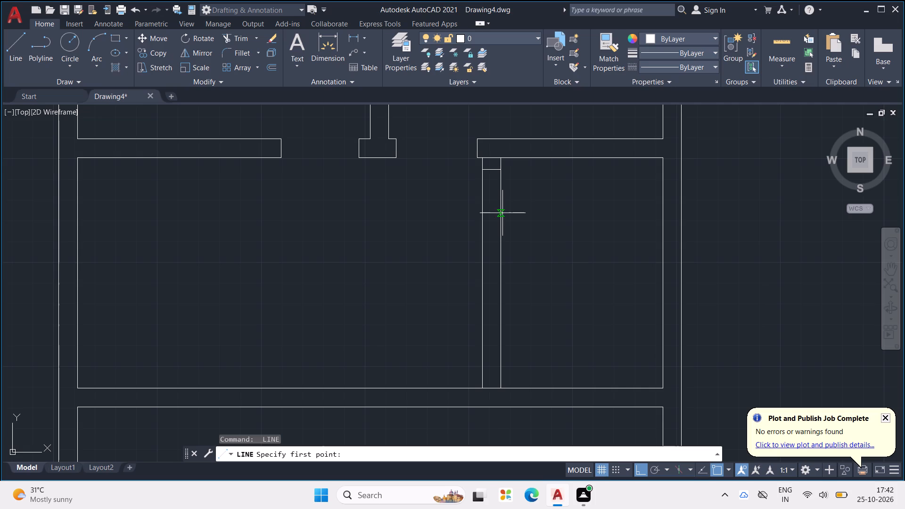
{"action": "scroll", "coordinate": [505, 231], "scroll_direction": "up", "scroll_amount": 1}
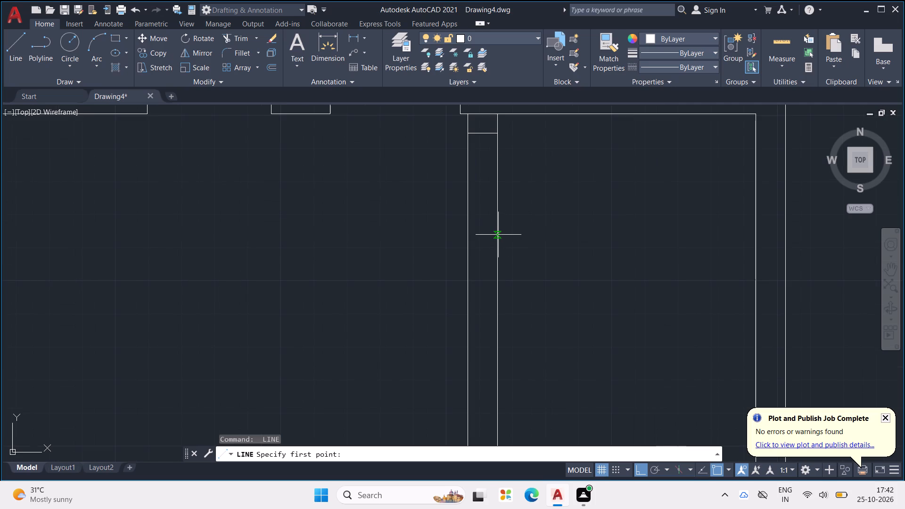
{"action": "left_click", "coordinate": [498, 237]}
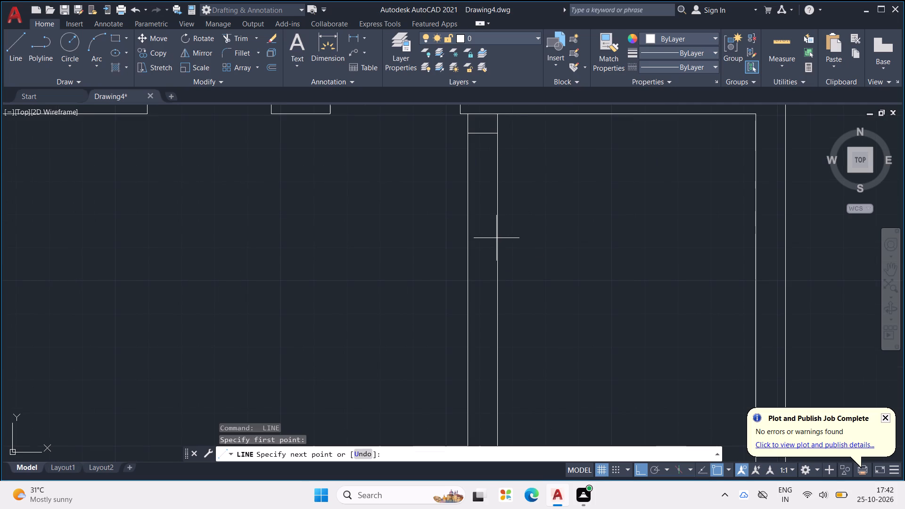
{"action": "left_click", "coordinate": [468, 238]}
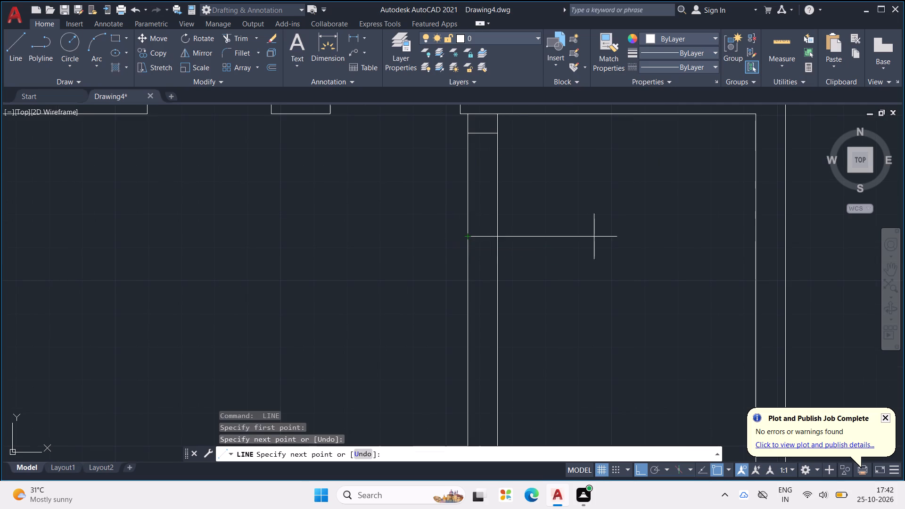
{"action": "key", "text": "Escape"}
Trim the partition wall lines within the door opening and the horizontal wall lines at its top and bottom junctions.
{"action": "key", "text": "t"}
{"action": "key", "text": "r"}
{"action": "key", "text": "space"}
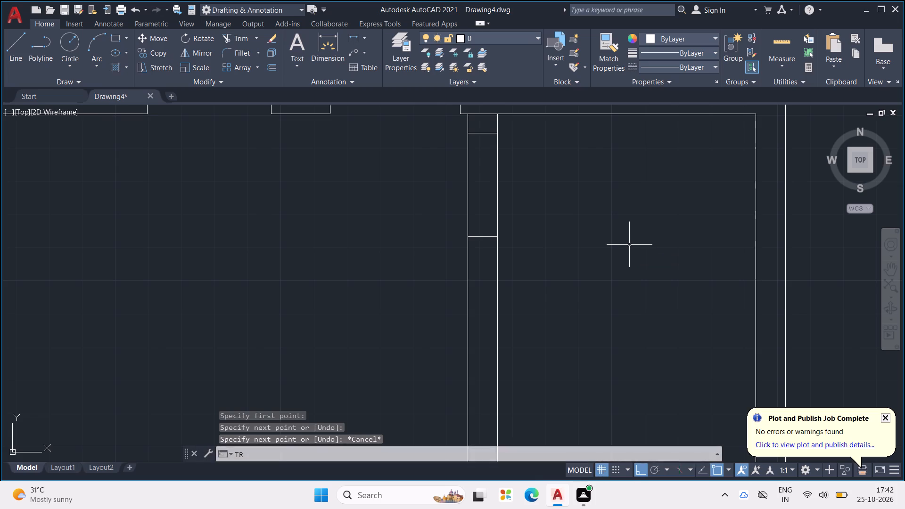
{"action": "left_click_drag", "start_coordinate": [423, 180], "coordinate": [532, 196]}
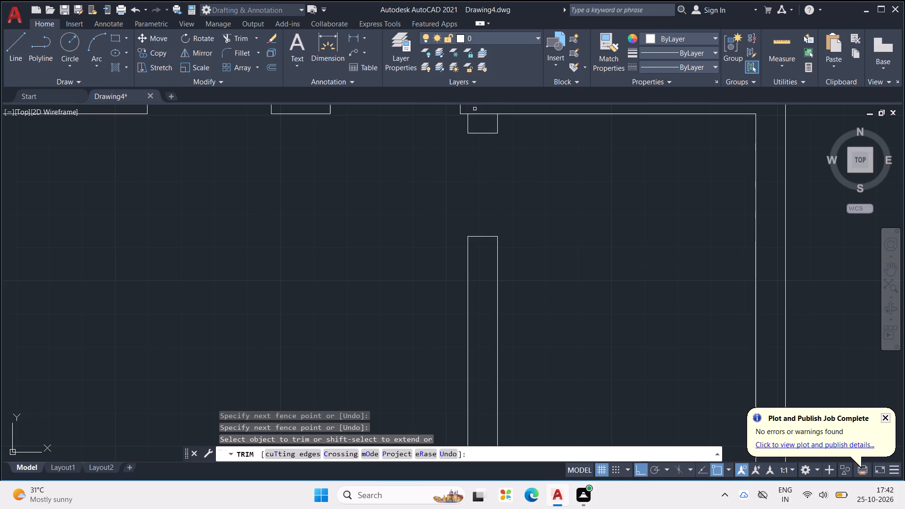
{"action": "left_click", "coordinate": [486, 114]}
{"action": "scroll", "coordinate": [551, 243], "scroll_direction": "down", "scroll_amount": 1}
{"action": "middle_click_drag", "start_coordinate": [551, 244], "coordinate": [554, 209]}
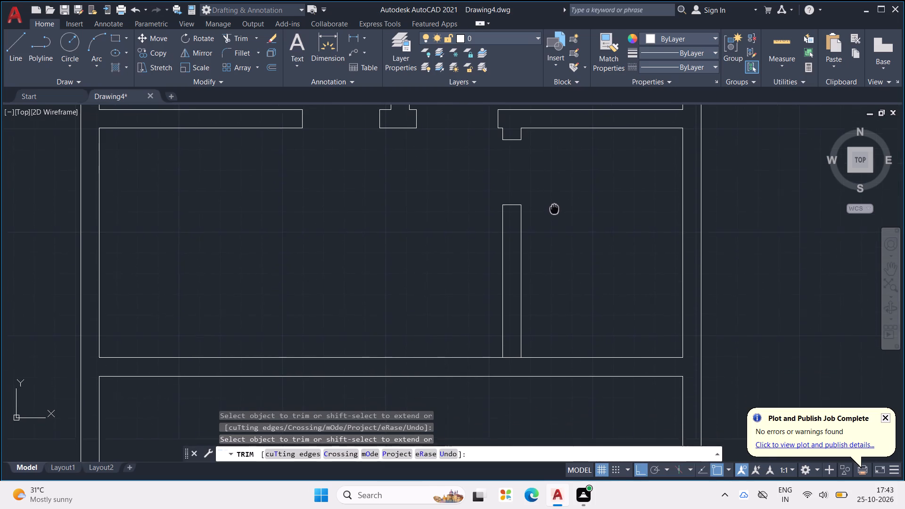
{"action": "middle_click_drag", "start_coordinate": [554, 209], "coordinate": [552, 204]}
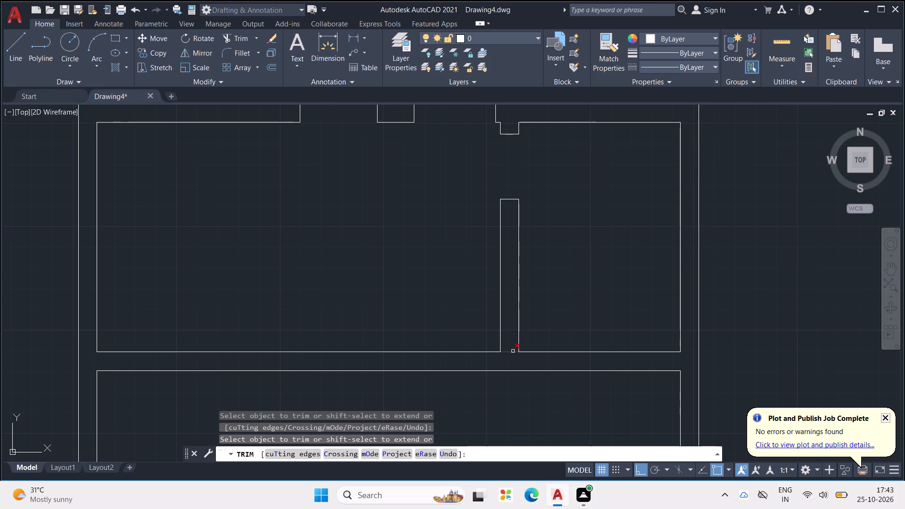
{"action": "left_click", "coordinate": [513, 351]}
{"action": "key", "text": "Escape"}
{"action": "key", "text": "Escape"}
{"action": "key", "text": "Escape"}
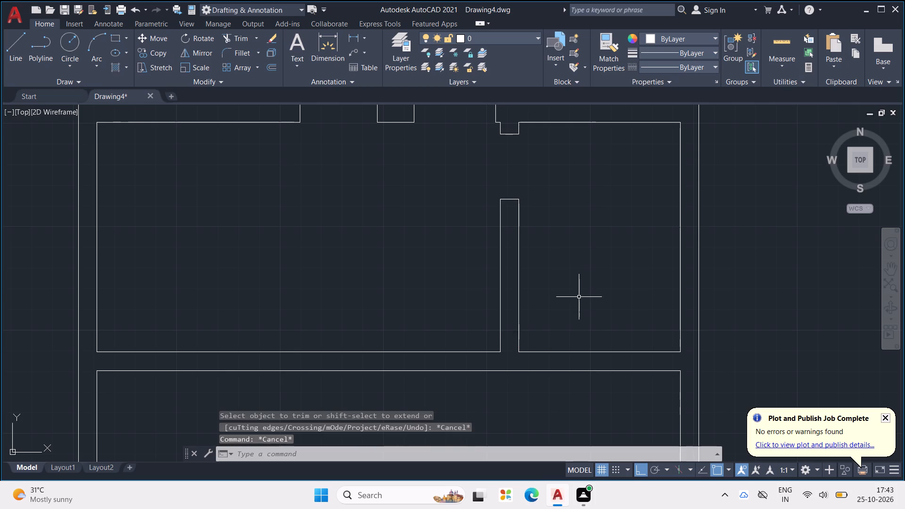
Draw an L-shaped counter line in the small right room, from the partition's right face across and up to the upper wall.
{"action": "key", "text": "l"}
{"action": "key", "text": "space"}
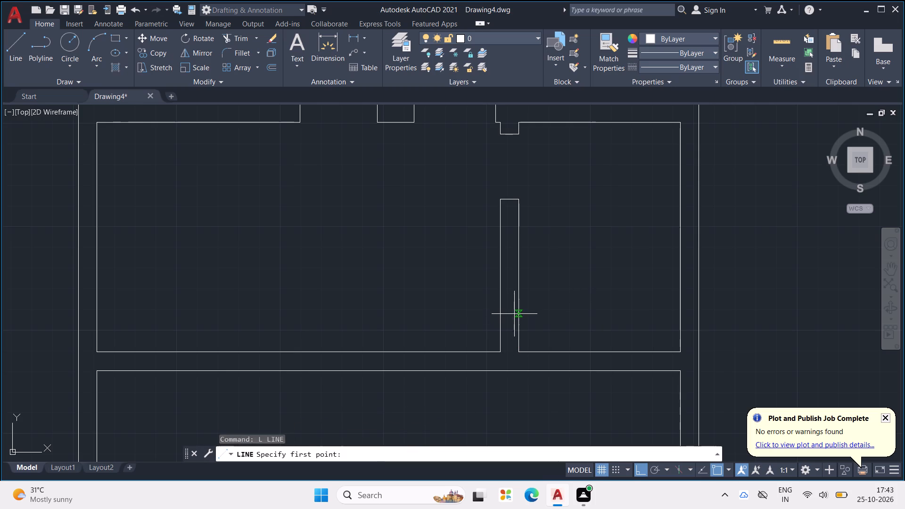
{"action": "left_click", "coordinate": [521, 306]}
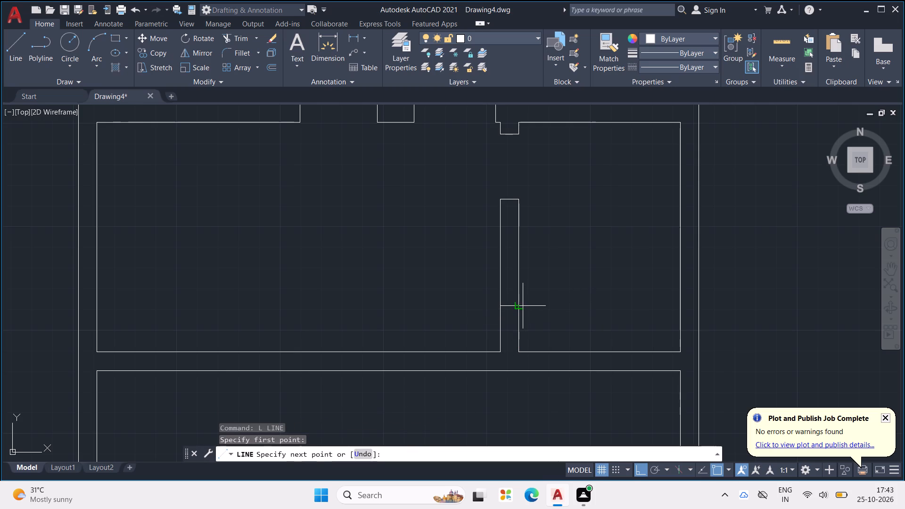
{"action": "left_click", "coordinate": [637, 311]}
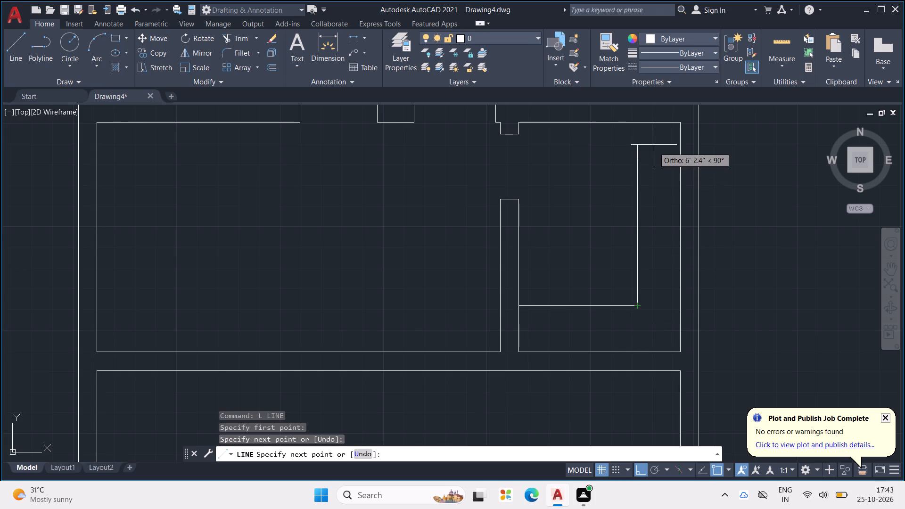
{"action": "left_click", "coordinate": [641, 123]}
{"action": "scroll", "coordinate": [655, 170], "scroll_direction": "down", "scroll_amount": 4}
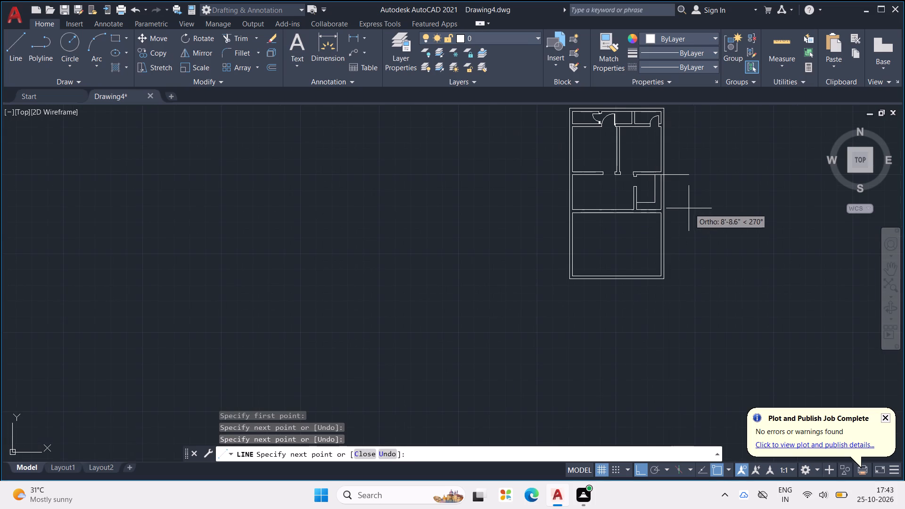
{"action": "key", "text": "Escape"}
{"action": "key", "text": "Escape"}
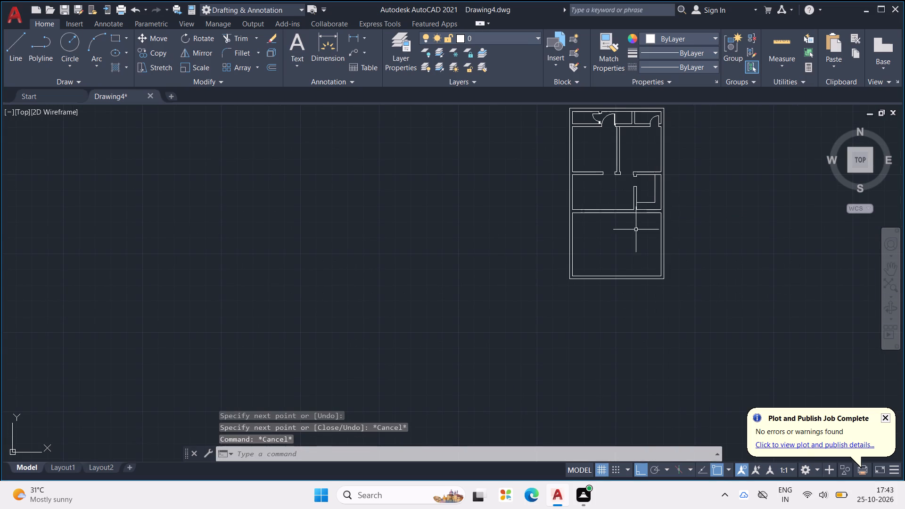
Draw two short lines across the horizontal wall above the large lower room, marking an opening just left of the partition.
{"action": "scroll", "coordinate": [614, 190], "scroll_direction": "up", "scroll_amount": 1}
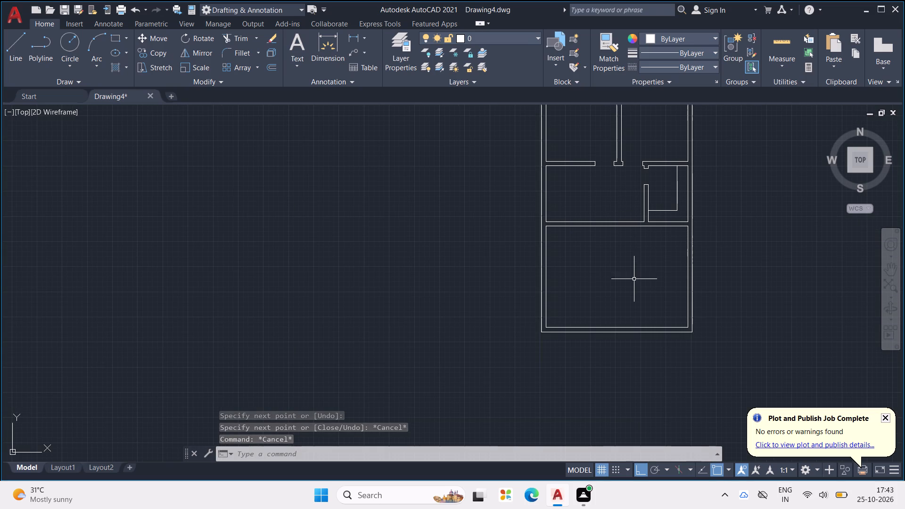
{"action": "middle_click_drag", "start_coordinate": [634, 279], "coordinate": [622, 250]}
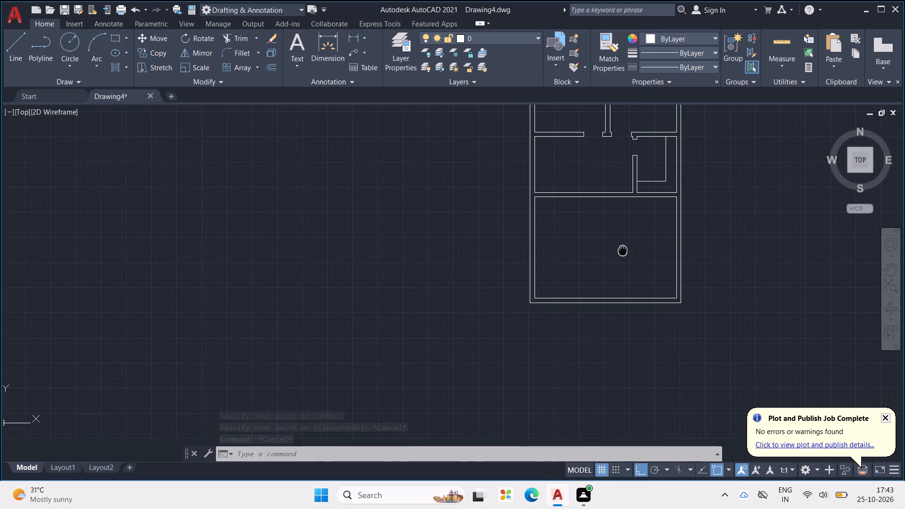
{"action": "middle_click_drag", "start_coordinate": [622, 250], "coordinate": [603, 282]}
{"action": "scroll", "coordinate": [614, 221], "scroll_direction": "up", "scroll_amount": 3}
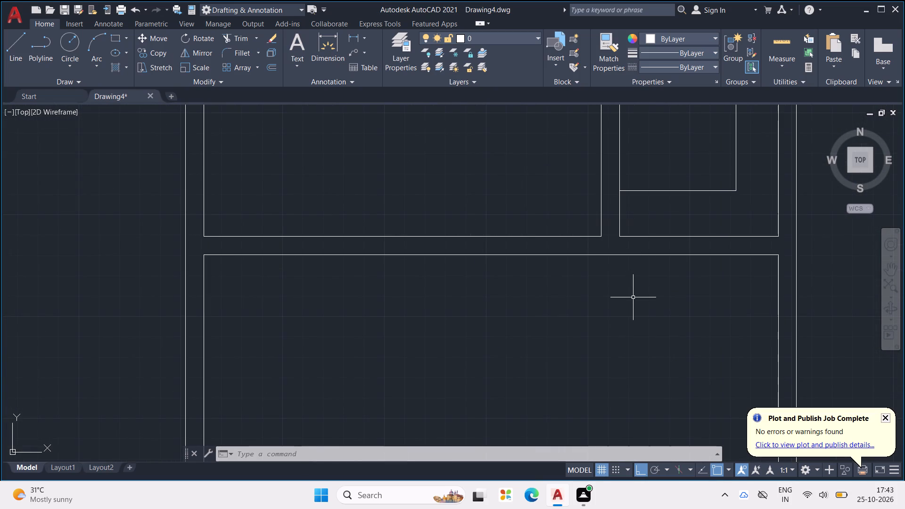
{"action": "type", "text": "L"}
{"action": "key", "text": "space"}
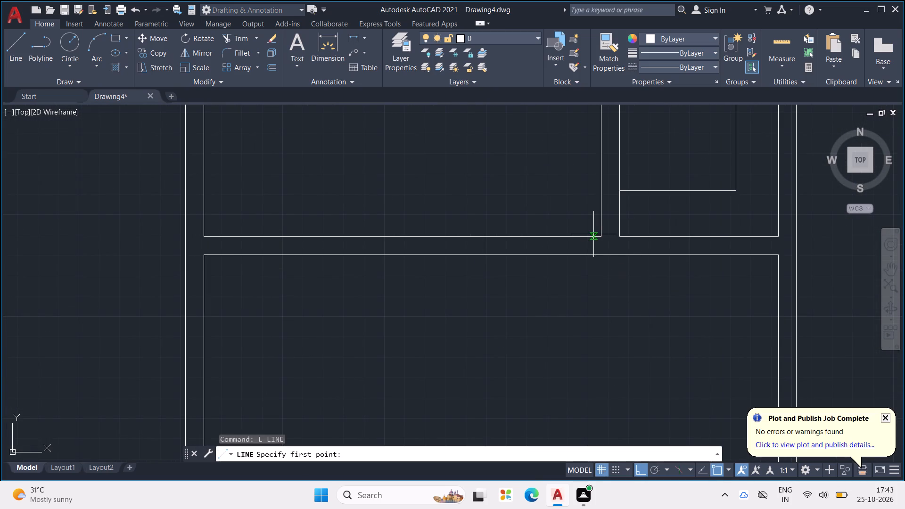
{"action": "left_click", "coordinate": [594, 234]}
{"action": "left_click", "coordinate": [591, 256]}
{"action": "key", "text": "Escape"}
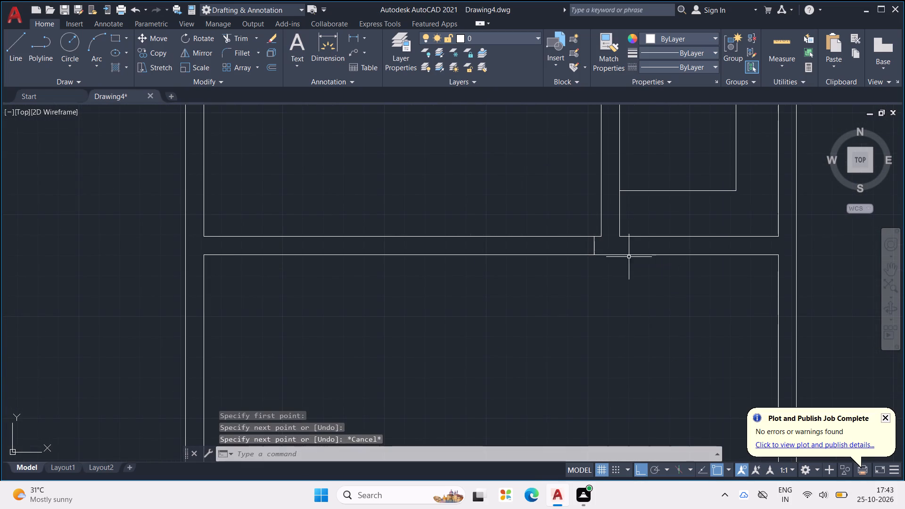
{"action": "key", "text": "Escape"}
{"action": "key", "text": "space"}
{"action": "middle_click_drag", "start_coordinate": [506, 263], "coordinate": [518, 273]}
{"action": "scroll", "coordinate": [506, 263], "scroll_direction": "down", "scroll_amount": 1}
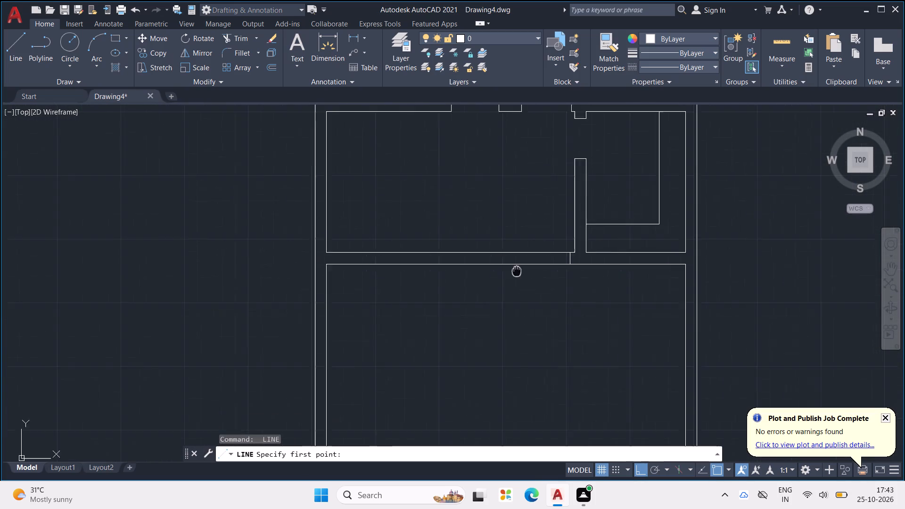
{"action": "middle_click_drag", "start_coordinate": [518, 273], "coordinate": [542, 288]}
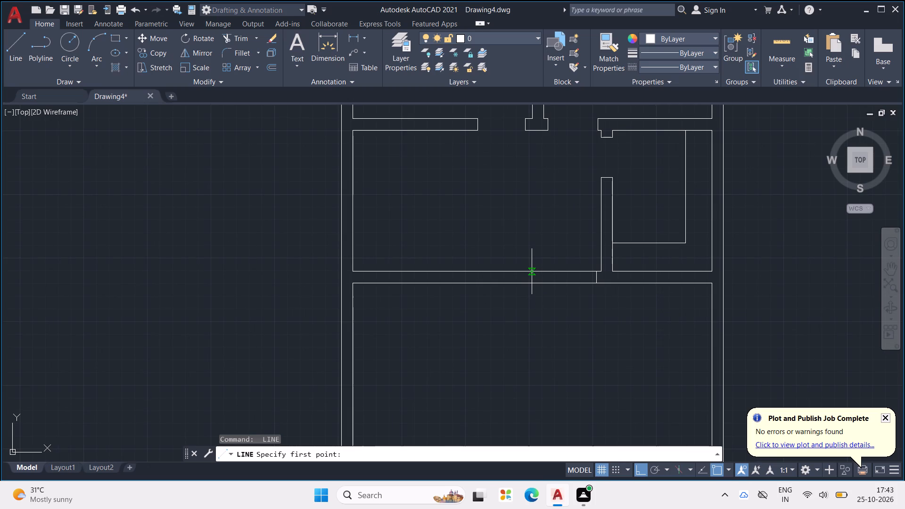
{"action": "left_click", "coordinate": [533, 271]}
{"action": "left_click", "coordinate": [533, 286]}
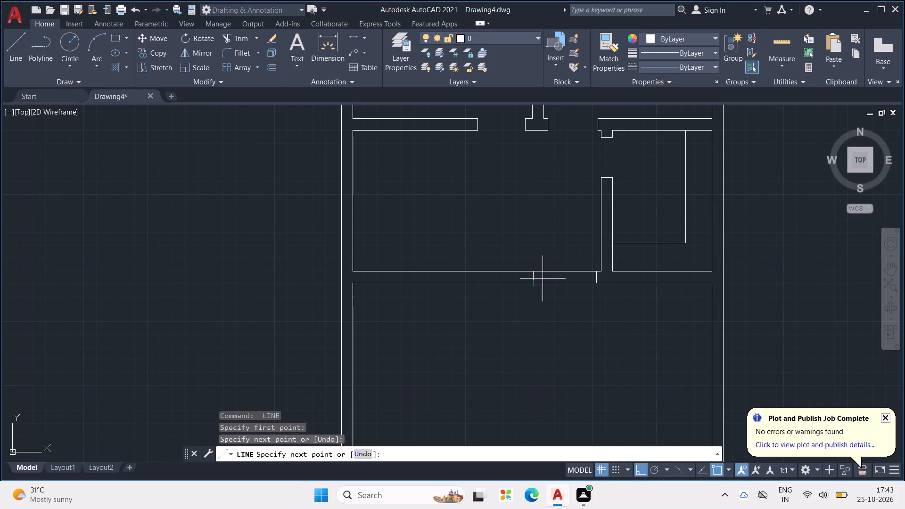
{"action": "key", "text": "Escape"}
Trim both wall lines between the two short marker lines to clear the opening into the lower room.
{"action": "key", "text": "t"}
{"action": "key", "text": "r"}
{"action": "key", "text": "space"}
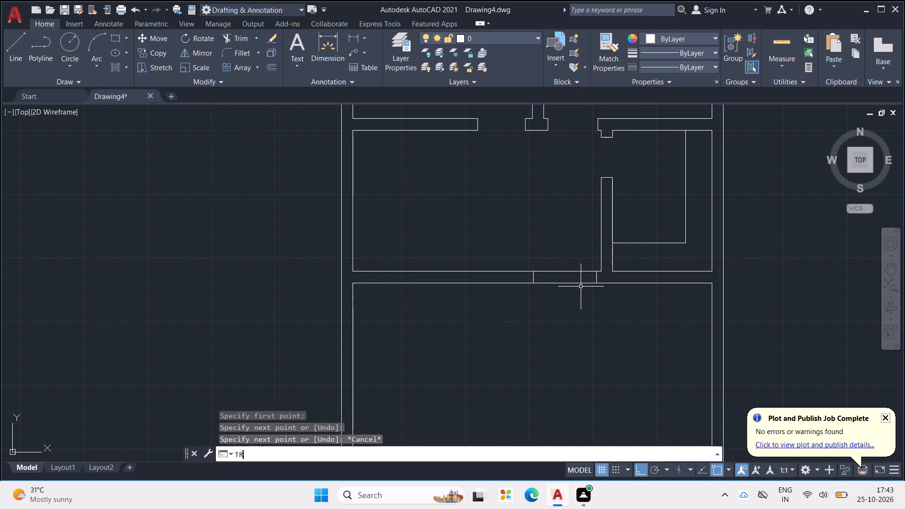
{"action": "left_click_drag", "start_coordinate": [566, 254], "coordinate": [563, 315]}
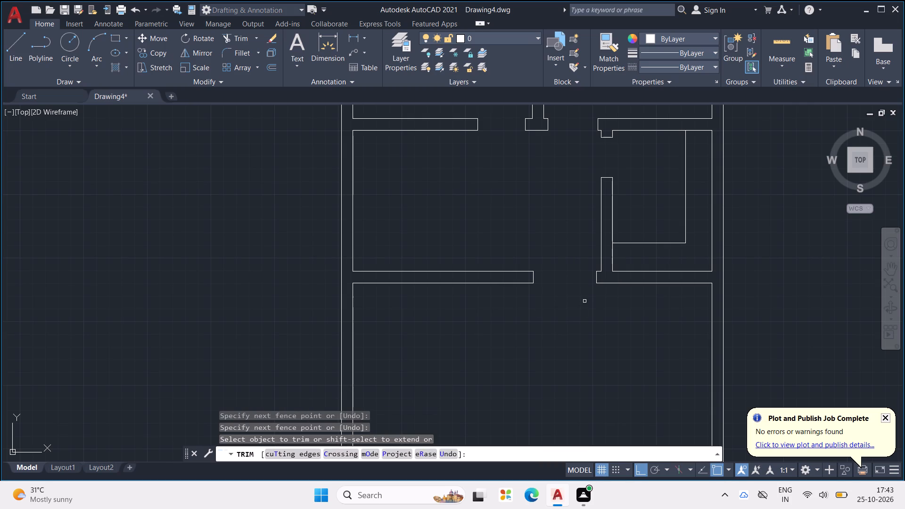
{"action": "key", "text": "Escape"}
{"action": "key", "text": "Escape"}
{"action": "key", "text": "Escape"}
{"action": "key", "text": "Escape"}
{"action": "key", "text": "Escape"}
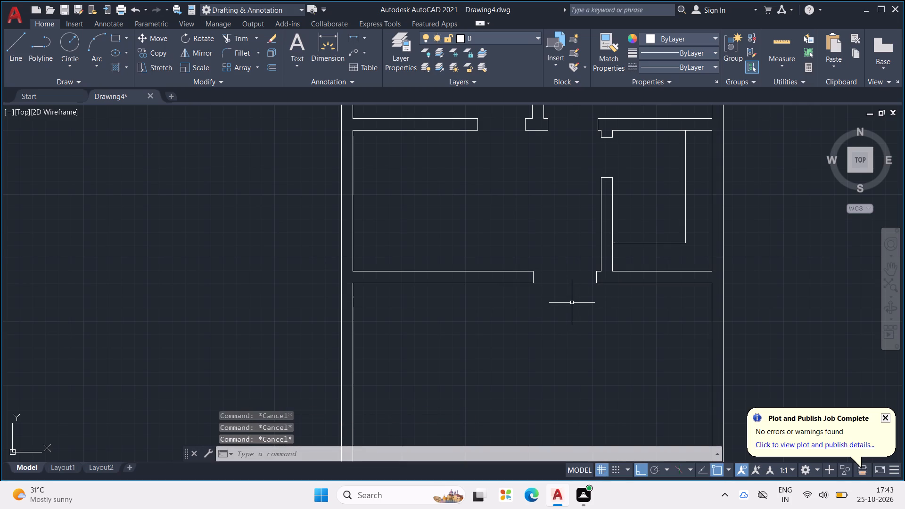
Offset the lower face of the horizontal wall left of the opening 12'9" downward into the bottom room.
{"action": "scroll", "coordinate": [572, 303], "scroll_direction": "down", "scroll_amount": 2}
{"action": "middle_click_drag", "start_coordinate": [571, 320], "coordinate": [568, 229]}
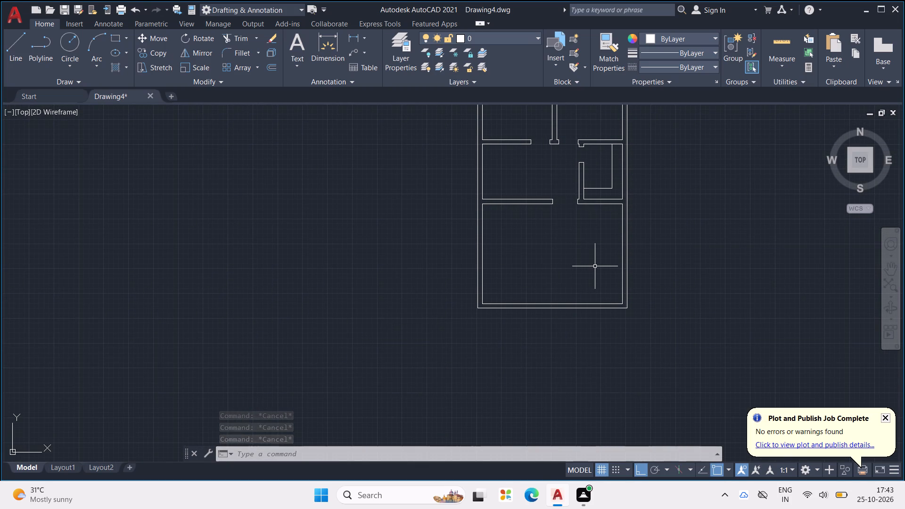
{"action": "key", "text": "Escape"}
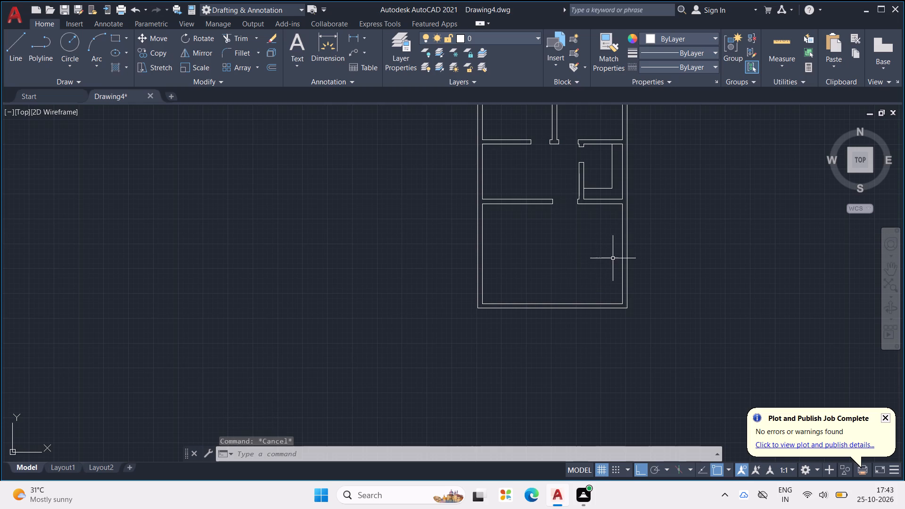
{"action": "key", "text": "Escape"}
{"action": "key", "text": "Escape"}
{"action": "type", "text": "OFF"}
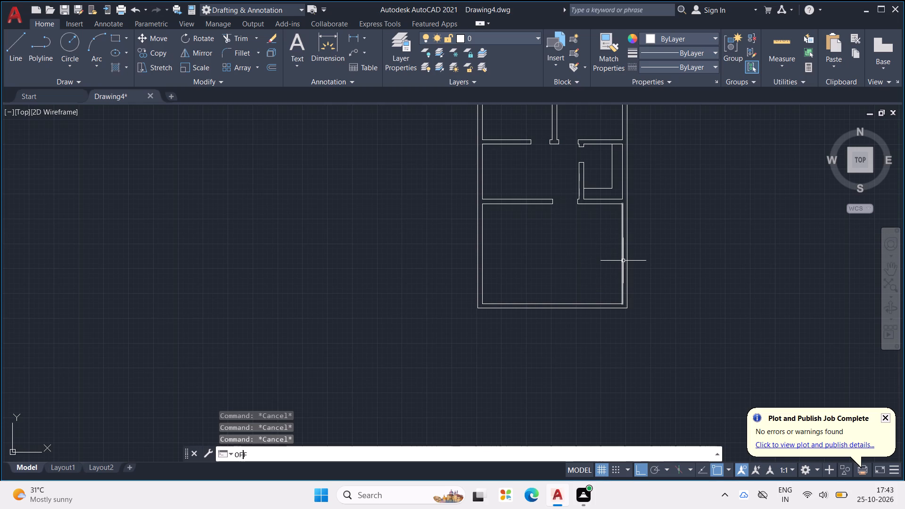
{"action": "key", "text": "space"}
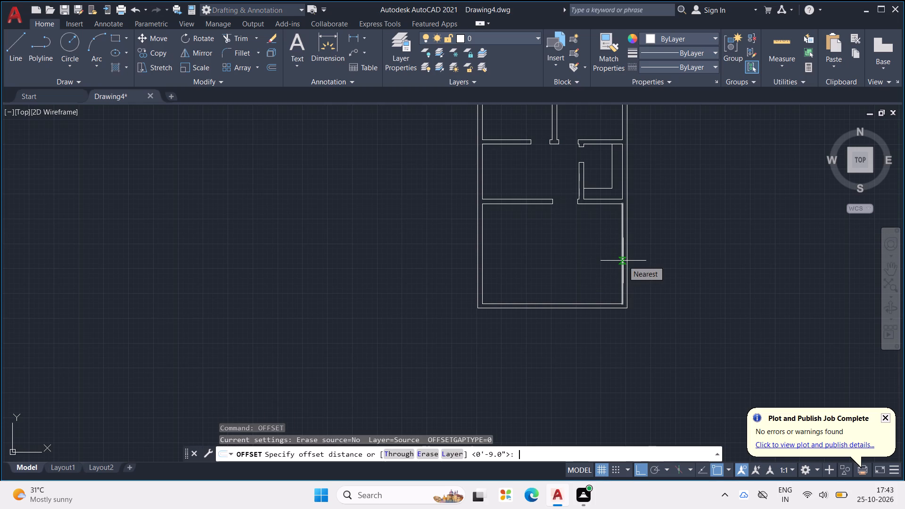
{"action": "type", "text": "12"}
{"action": "type", "text": "'9"}
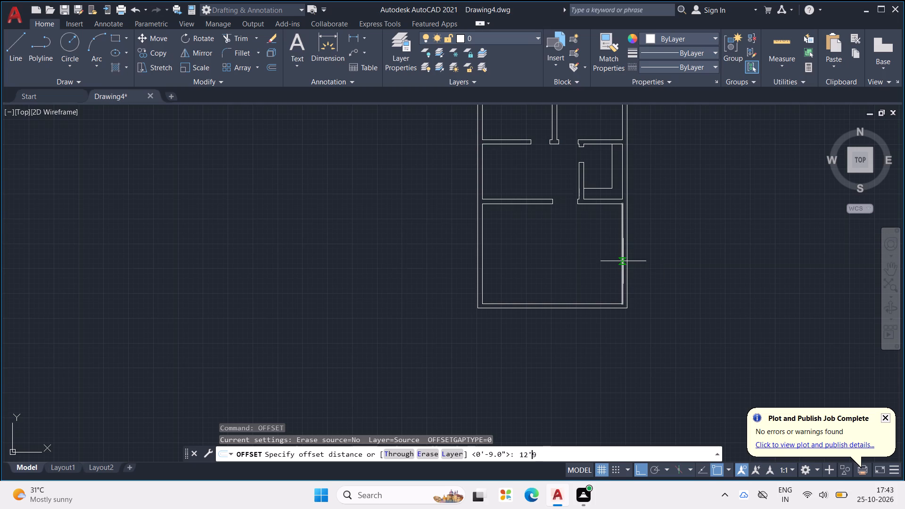
{"action": "key", "text": "shift+quotedbl"}
{"action": "key", "text": "Return"}
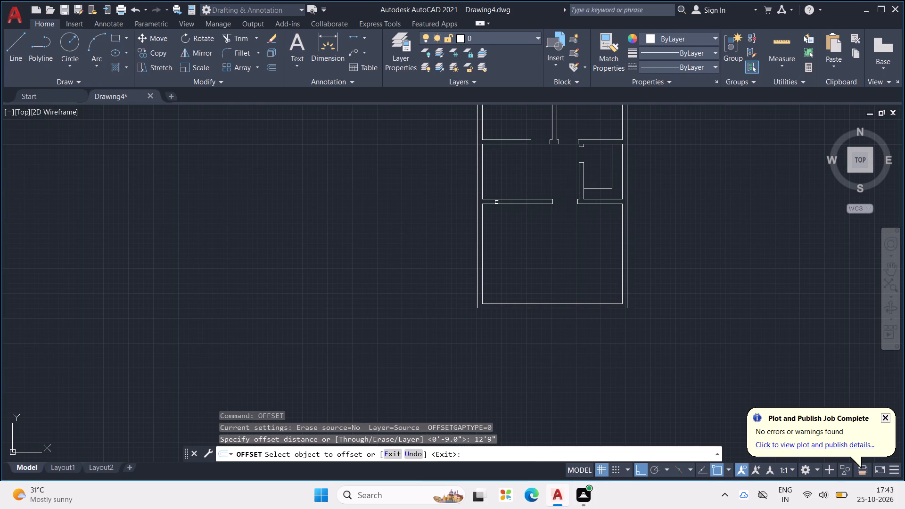
{"action": "left_click", "coordinate": [530, 204]}
{"action": "left_click", "coordinate": [535, 246]}
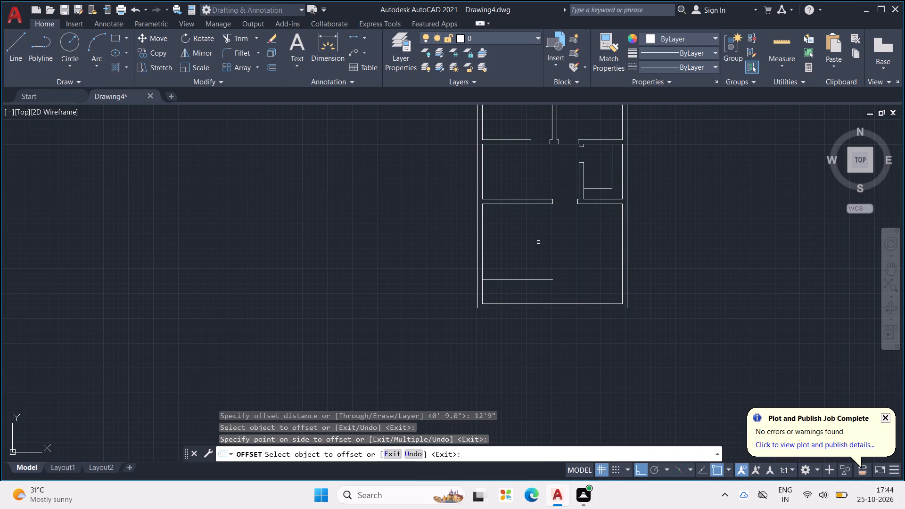
{"action": "key", "text": "Escape"}
{"action": "key", "text": "Escape"}
{"action": "key", "text": "Escape"}
{"action": "key", "text": "Escape"}
Offset the new horizontal line 9" downward to form the thickness of the front wall.
{"action": "middle_click_drag", "start_coordinate": [534, 320], "coordinate": [535, 308]}
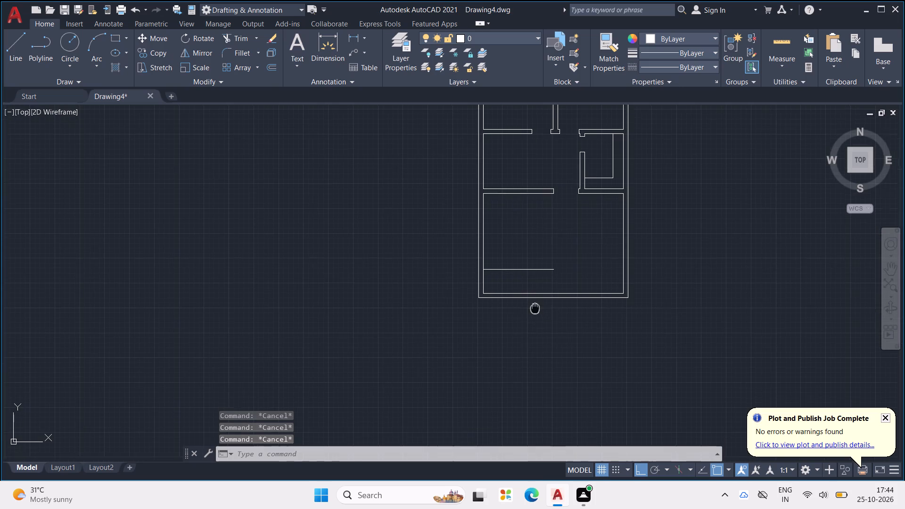
{"action": "middle_click_drag", "start_coordinate": [535, 308], "coordinate": [529, 279]}
{"action": "scroll", "coordinate": [533, 244], "scroll_direction": "up", "scroll_amount": 3}
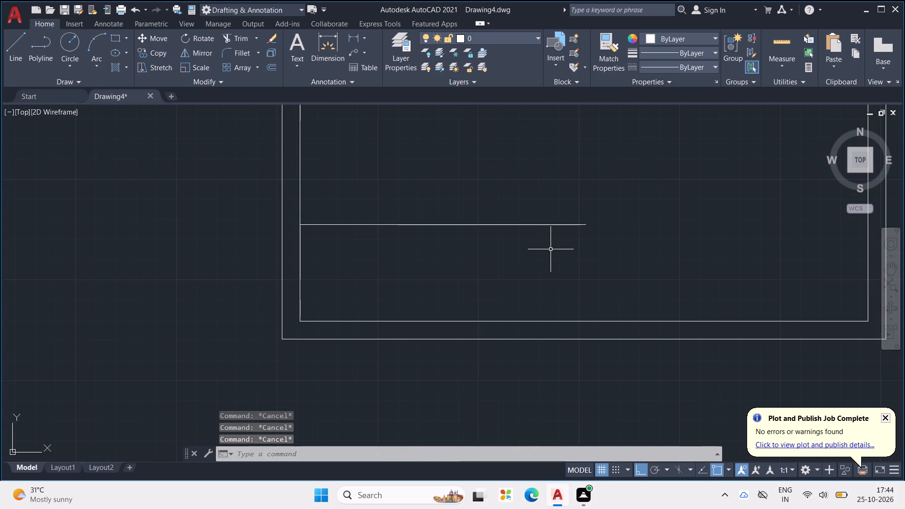
{"action": "key", "text": "space"}
{"action": "type", "text": "9"}
{"action": "key", "text": "shift+quotedbl"}
{"action": "key", "text": "Return"}
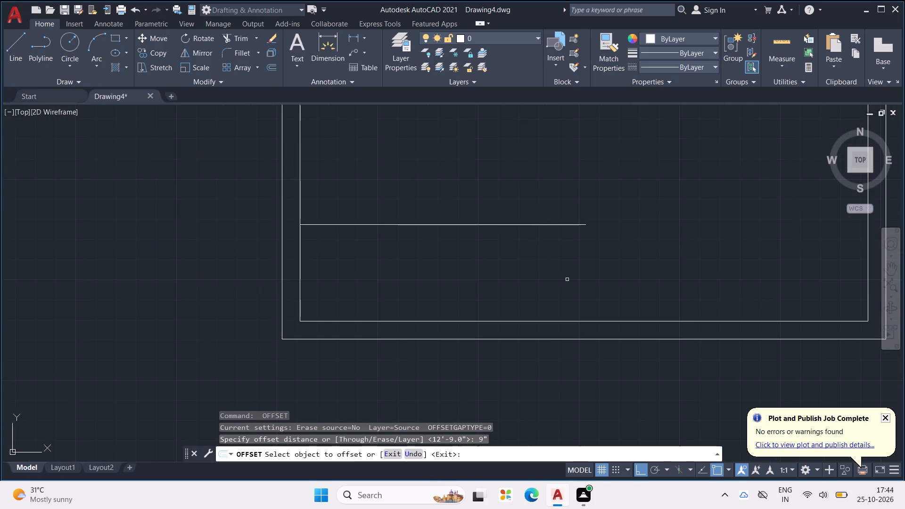
{"action": "left_click", "coordinate": [571, 224]}
{"action": "left_click", "coordinate": [575, 241]}
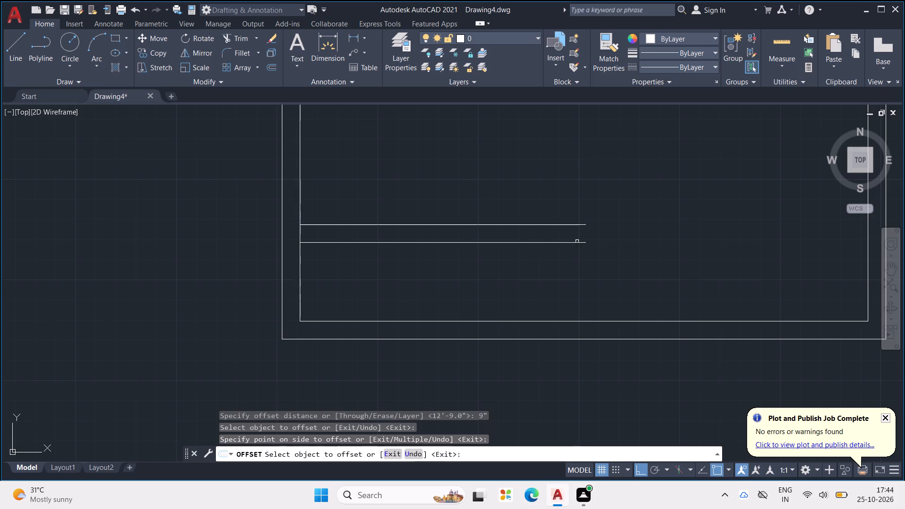
{"action": "key", "text": "Escape"}
{"action": "key", "text": "Escape"}
Extend the lower line of the new wall to the inner face of the right exterior wall.
{"action": "scroll", "coordinate": [584, 195], "scroll_direction": "down", "scroll_amount": 3}
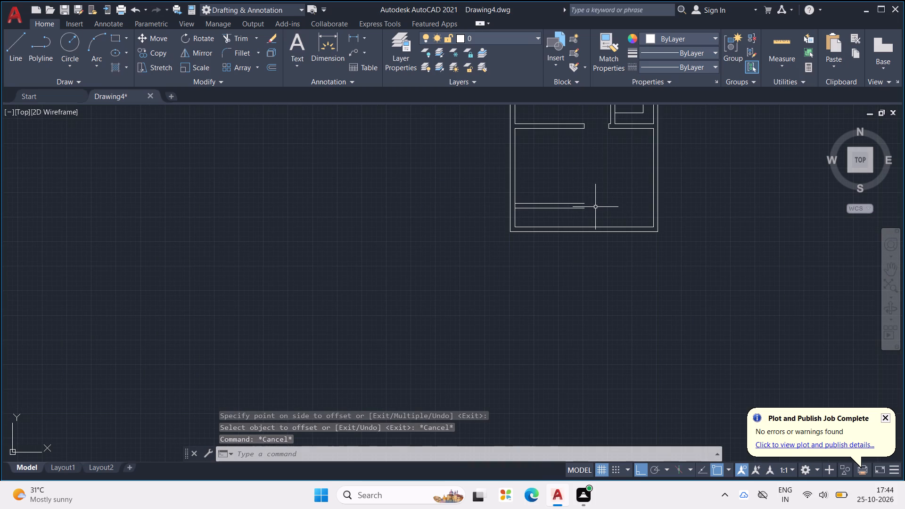
{"action": "scroll", "coordinate": [595, 207], "scroll_direction": "up", "scroll_amount": 1}
{"action": "key", "text": "e"}
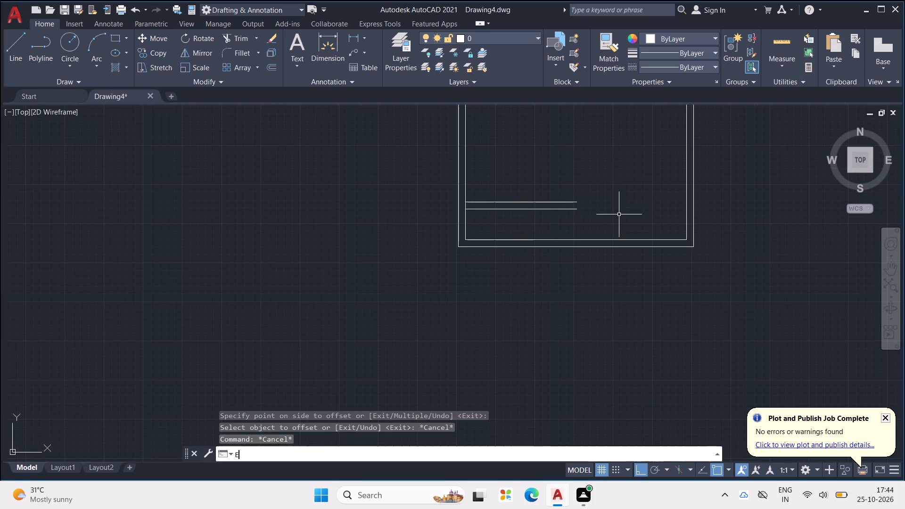
{"action": "key", "text": "x"}
{"action": "key", "text": "space"}
{"action": "left_click", "coordinate": [567, 210]}
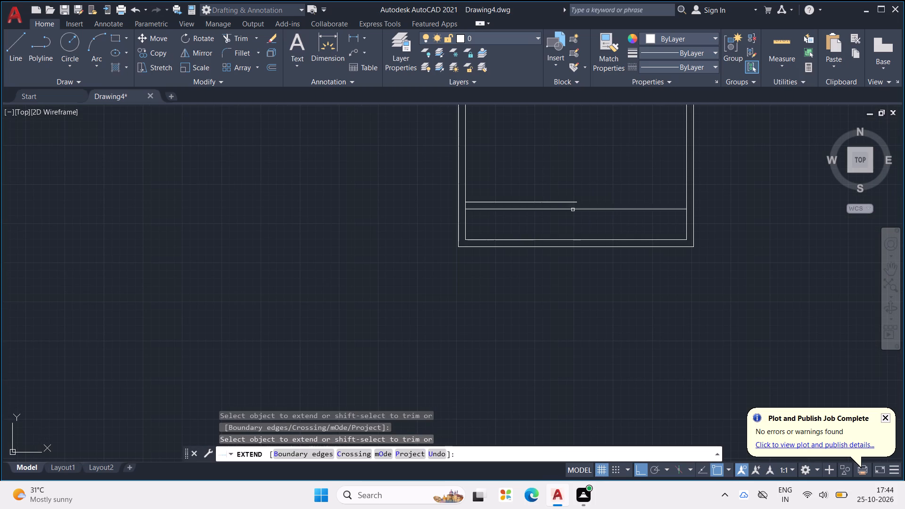
{"action": "key", "text": "Escape"}
{"action": "key", "text": "Escape"}
{"action": "key", "text": "Escape"}
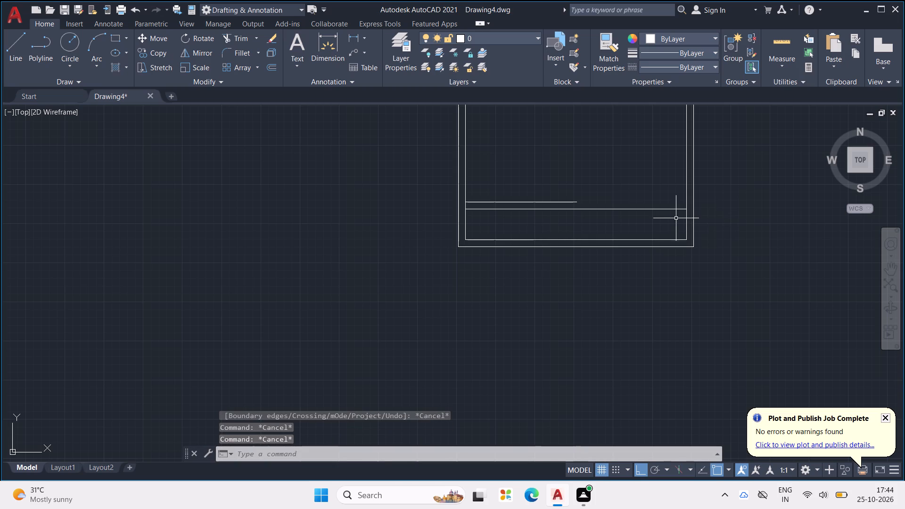
Trim the left exterior wall's inner line between the two new horizontal wall lines.
{"action": "middle_click_drag", "start_coordinate": [640, 180], "coordinate": [635, 219]}
{"action": "scroll", "coordinate": [636, 218], "scroll_direction": "down", "scroll_amount": 1}
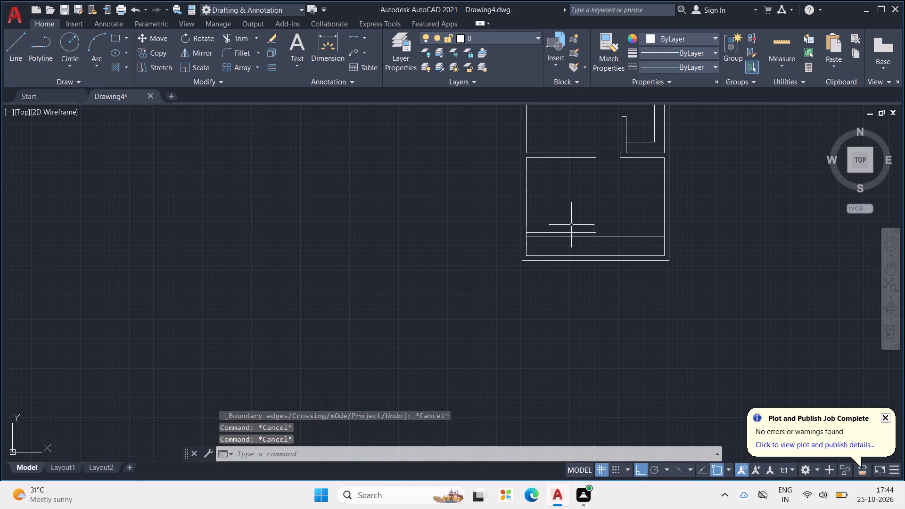
{"action": "key", "text": "t"}
{"action": "key", "text": "r"}
{"action": "key", "text": "space"}
{"action": "scroll", "coordinate": [540, 236], "scroll_direction": "up", "scroll_amount": 2}
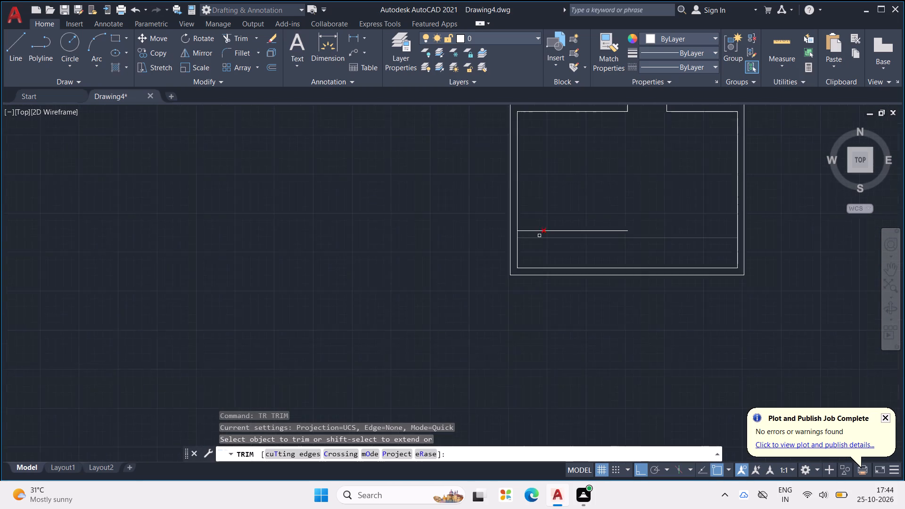
{"action": "scroll", "coordinate": [539, 236], "scroll_direction": "up", "scroll_amount": 1}
{"action": "left_click", "coordinate": [479, 237]}
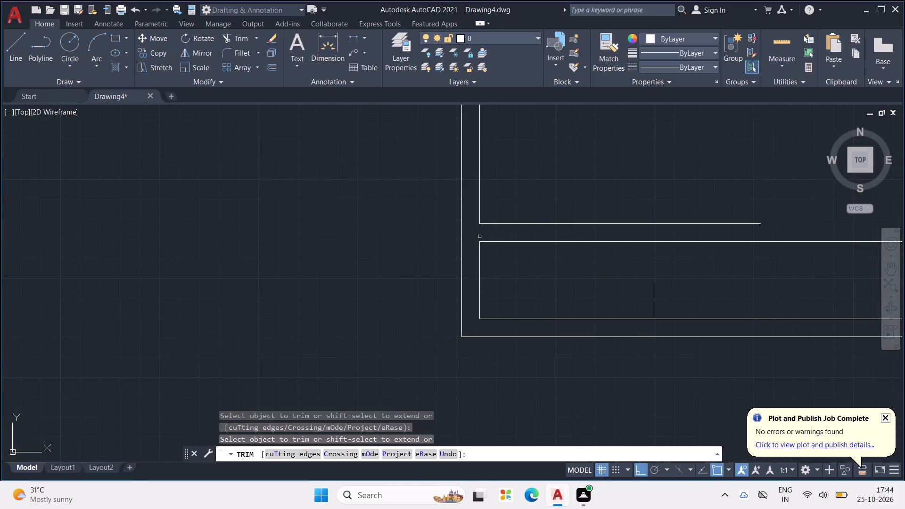
{"action": "scroll", "coordinate": [544, 265], "scroll_direction": "down", "scroll_amount": 3}
{"action": "key", "text": "Escape"}
{"action": "key", "text": "Escape"}
{"action": "key", "text": "Escape"}
{"action": "key", "text": "Escape"}
{"action": "key", "text": "Escape"}
{"action": "key", "text": "Escape"}
{"action": "key", "text": "Escape"}
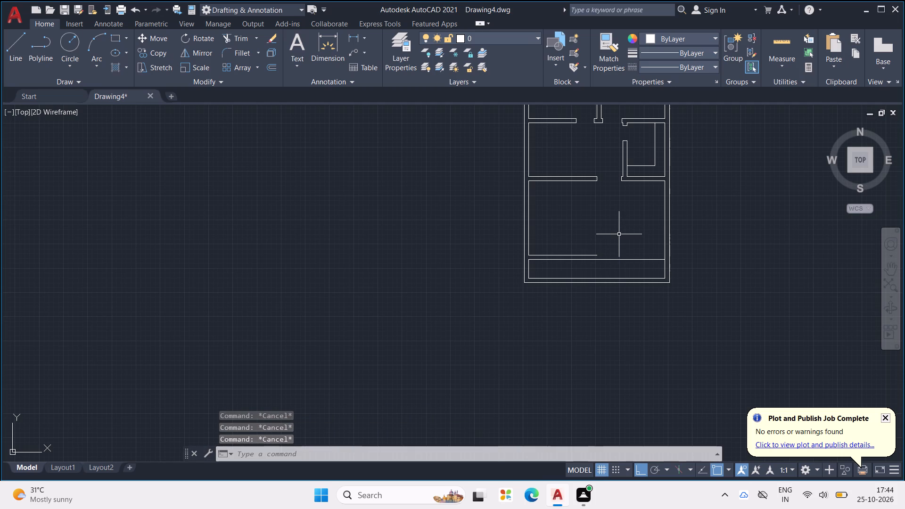
Offset the inner face of the left exterior wall 12' to the right within the lower room.
{"action": "scroll", "coordinate": [620, 234], "scroll_direction": "up", "scroll_amount": 1}
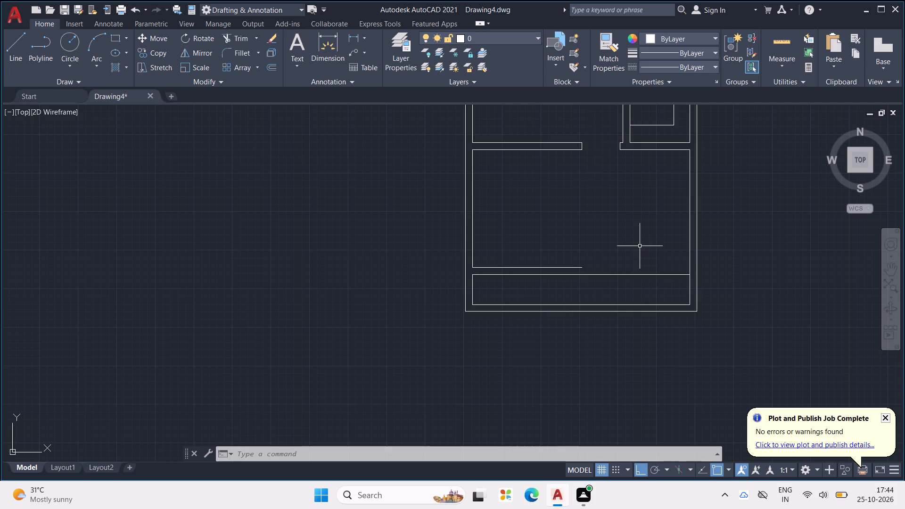
{"action": "type", "text": "OFF"}
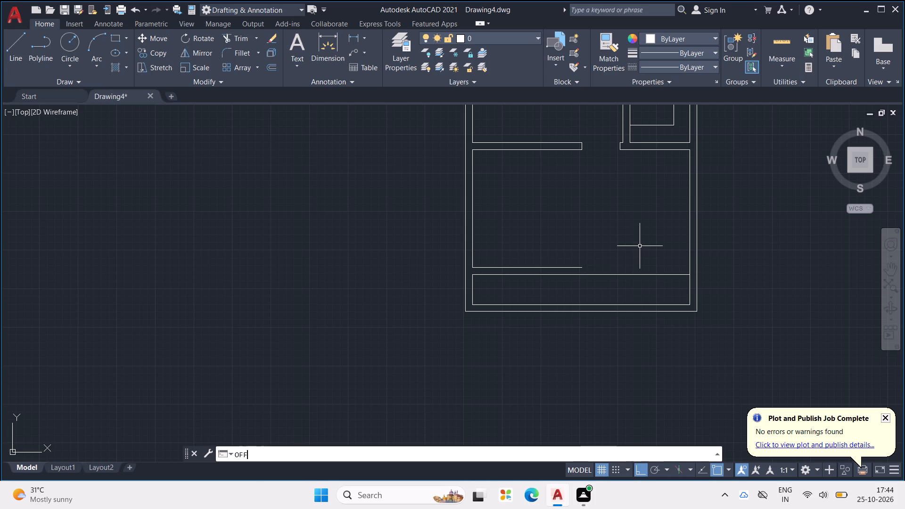
{"action": "key", "text": "space"}
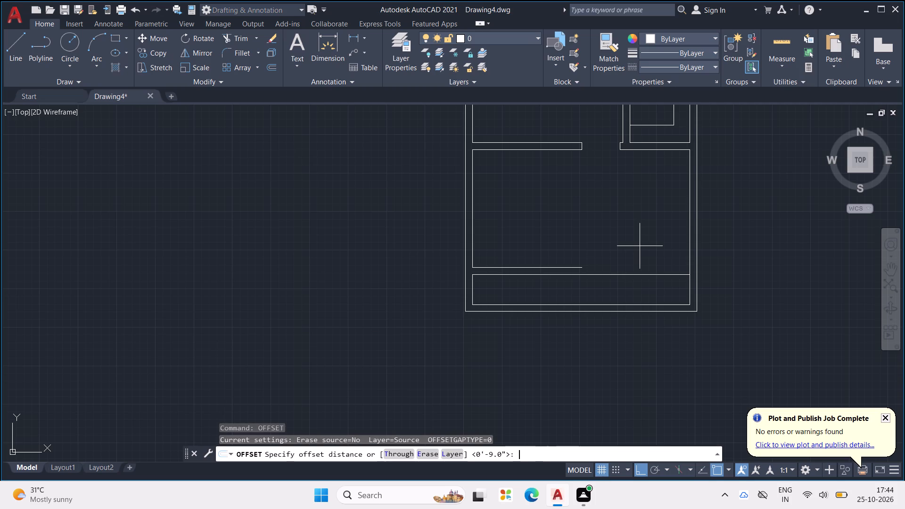
{"action": "type", "text": "12'"}
{"action": "key", "text": "Return"}
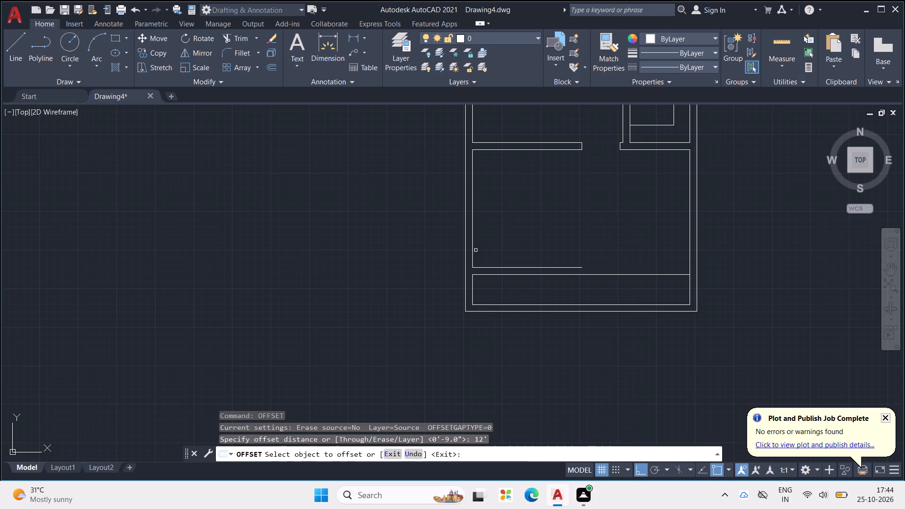
{"action": "left_click", "coordinate": [473, 246]}
{"action": "left_click", "coordinate": [538, 241]}
{"action": "key", "text": "Escape"}
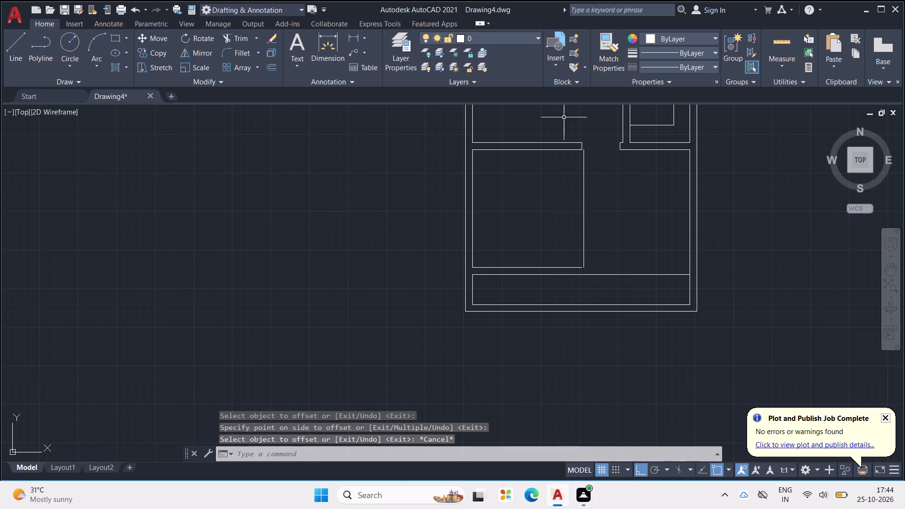
Offset the new vertical line in the lower room 9" to the left to form the partition wall's thickness.
{"action": "scroll", "coordinate": [585, 139], "scroll_direction": "up", "scroll_amount": 3}
{"action": "scroll", "coordinate": [586, 158], "scroll_direction": "down", "scroll_amount": 2}
{"action": "middle_click_drag", "start_coordinate": [585, 161], "coordinate": [550, 224]}
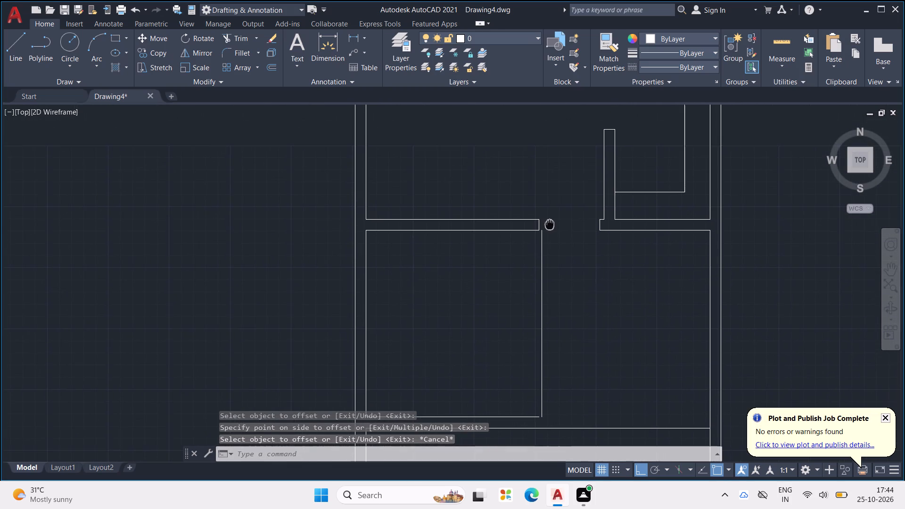
{"action": "middle_click_drag", "start_coordinate": [550, 224], "coordinate": [528, 191]}
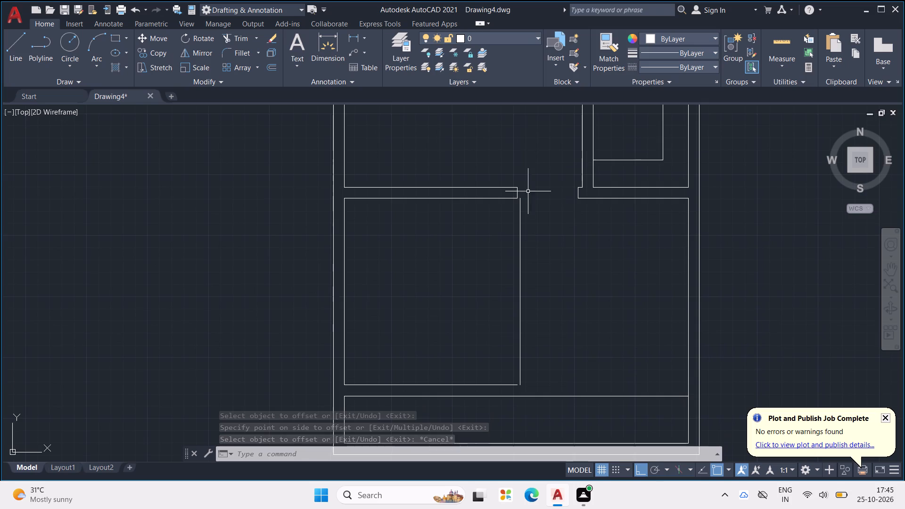
{"action": "key", "text": "Escape"}
{"action": "key", "text": "Escape"}
{"action": "key", "text": "Escape"}
{"action": "key", "text": "Escape"}
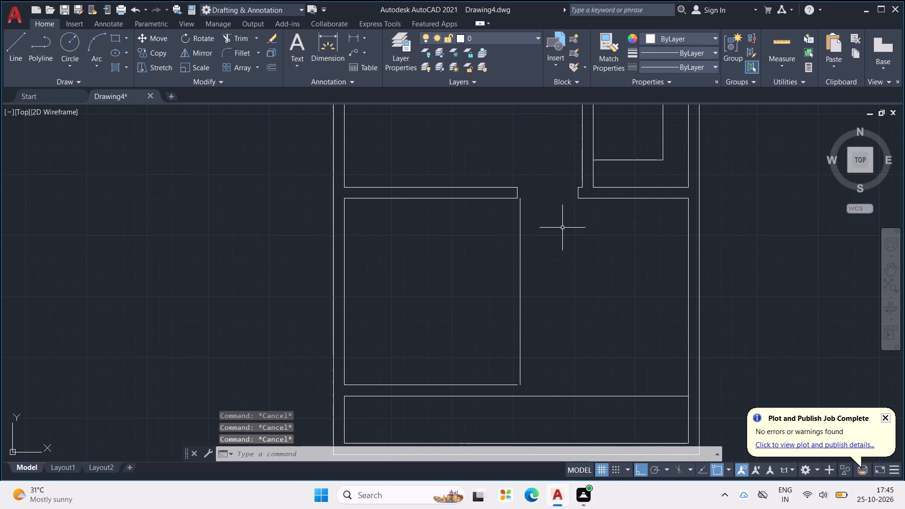
{"action": "type", "text": "OFF"}
{"action": "key", "text": "space"}
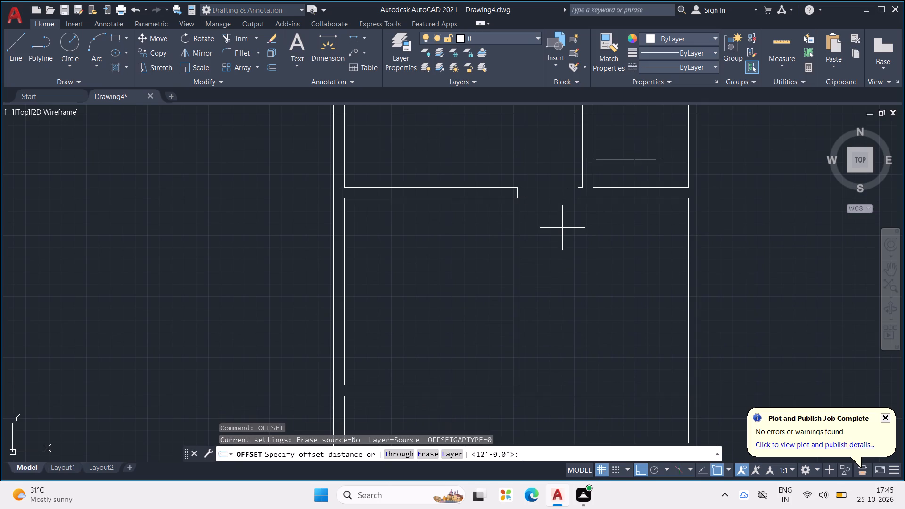
{"action": "key", "text": "9"}
{"action": "key", "text": "shift+quotedbl"}
{"action": "key", "text": "Return"}
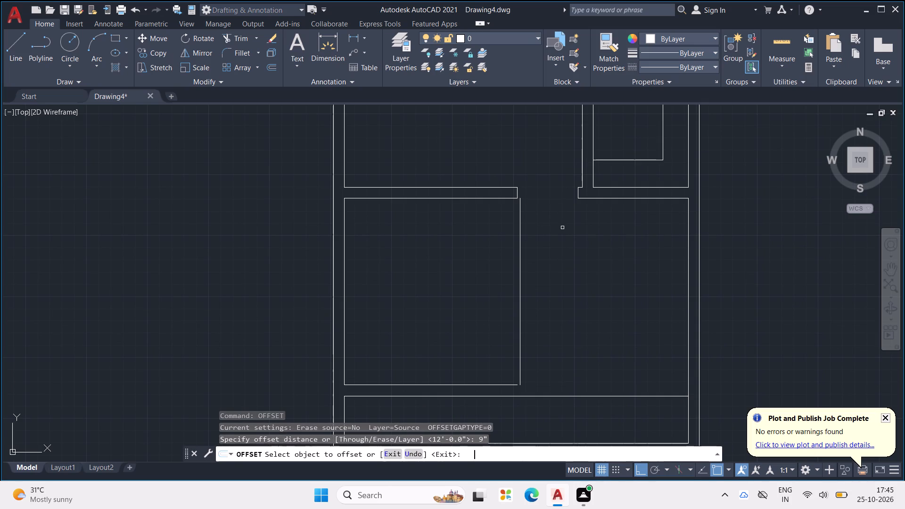
{"action": "left_click", "coordinate": [521, 263]}
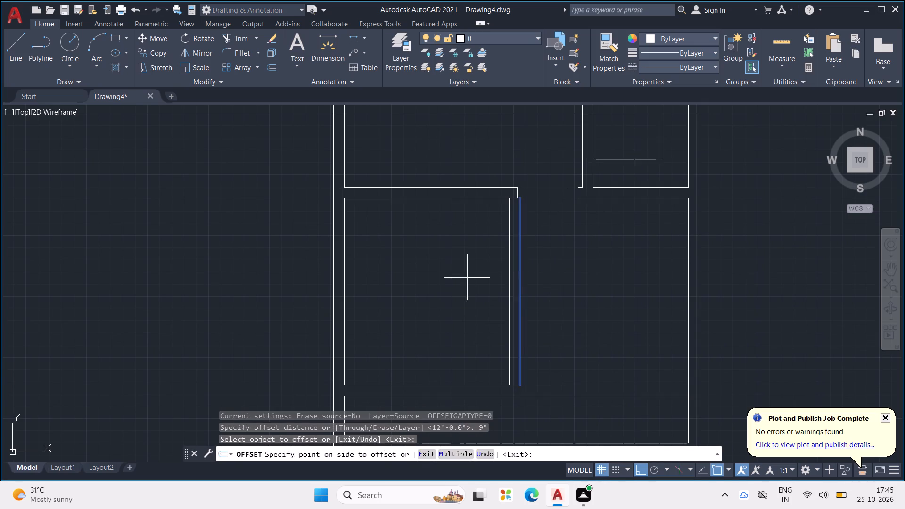
{"action": "left_click", "coordinate": [467, 278]}
{"action": "key", "text": "Escape"}
{"action": "key", "text": "Escape"}
{"action": "key", "text": "Escape"}
Draw short lines joining the partition's upper end to the horizontal wall above, extending that wall's end flush with the partition's outer face.
{"action": "scroll", "coordinate": [531, 201], "scroll_direction": "up", "scroll_amount": 1}
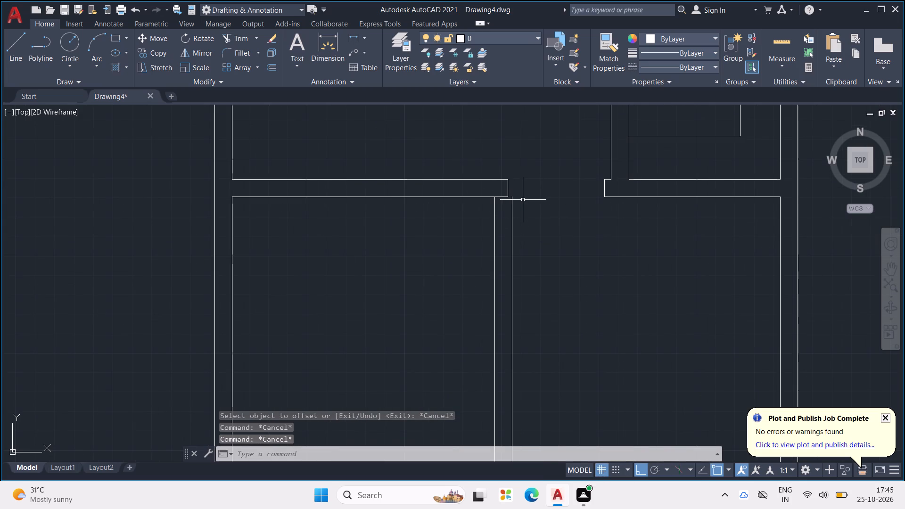
{"action": "key", "text": "l"}
{"action": "key", "text": "space"}
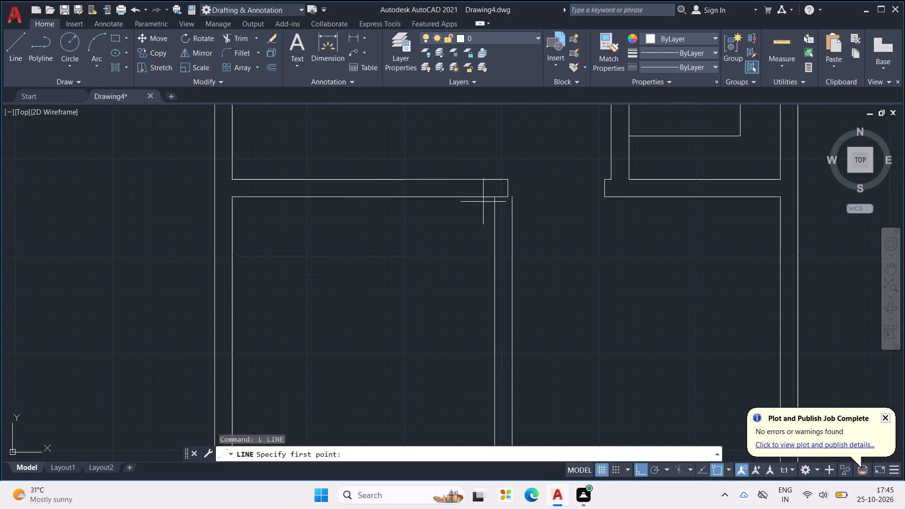
{"action": "scroll", "coordinate": [511, 200], "scroll_direction": "up", "scroll_amount": 3}
{"action": "left_click", "coordinate": [508, 191]}
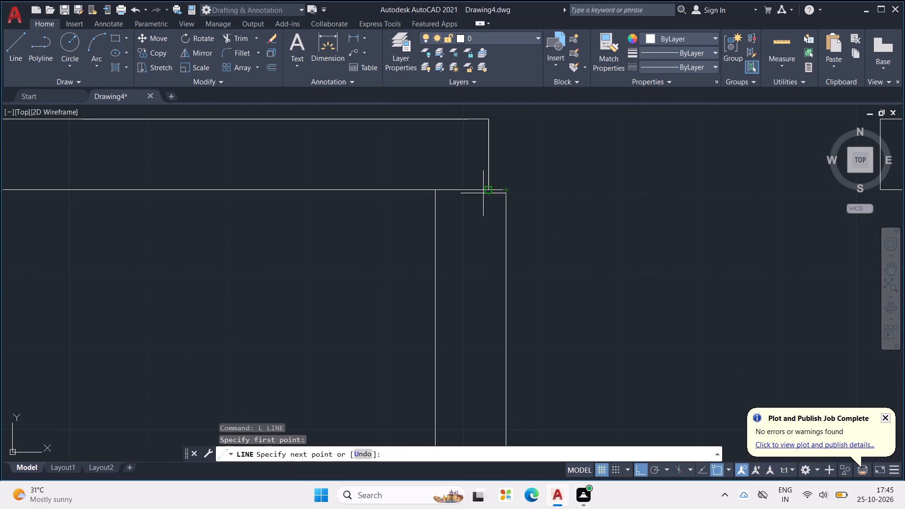
{"action": "left_click", "coordinate": [490, 188]}
{"action": "key", "text": "Escape"}
{"action": "key", "text": "space"}
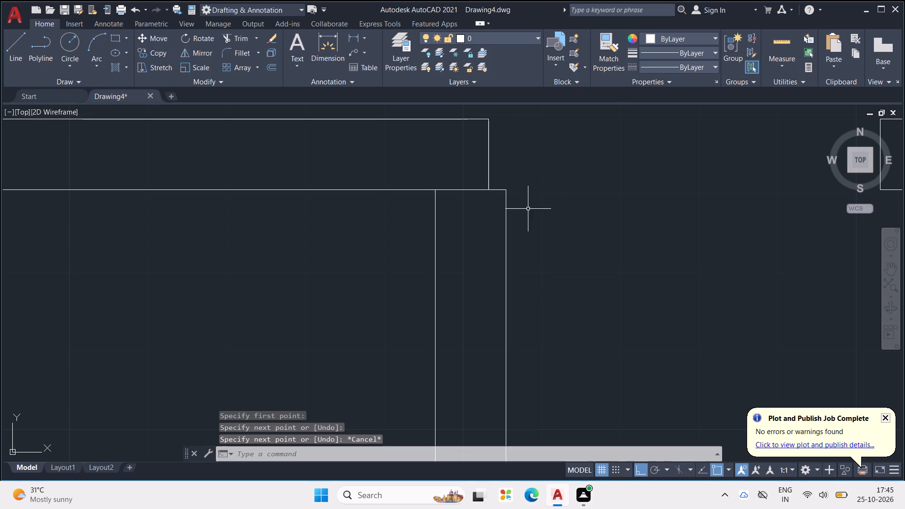
{"action": "left_click", "coordinate": [507, 188]}
{"action": "middle_click_drag", "start_coordinate": [511, 139], "coordinate": [503, 197]}
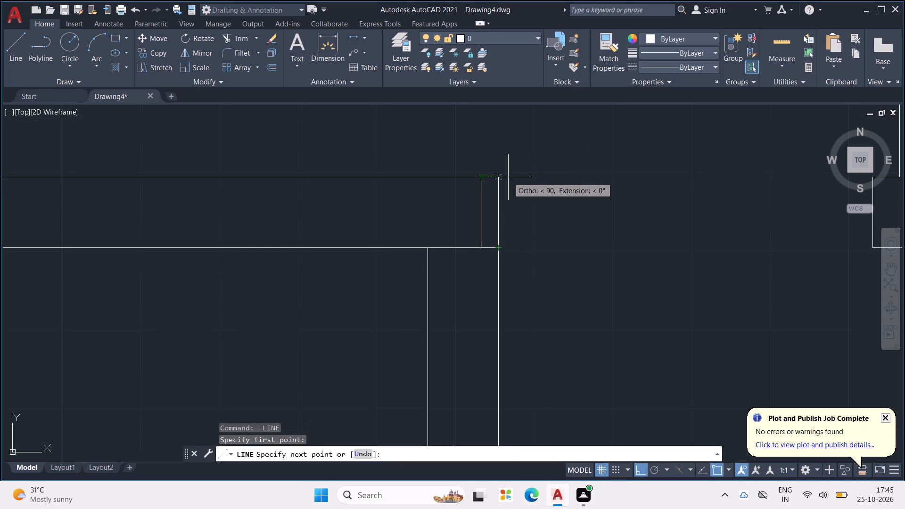
{"action": "left_click", "coordinate": [500, 177]}
{"action": "left_click", "coordinate": [482, 177]}
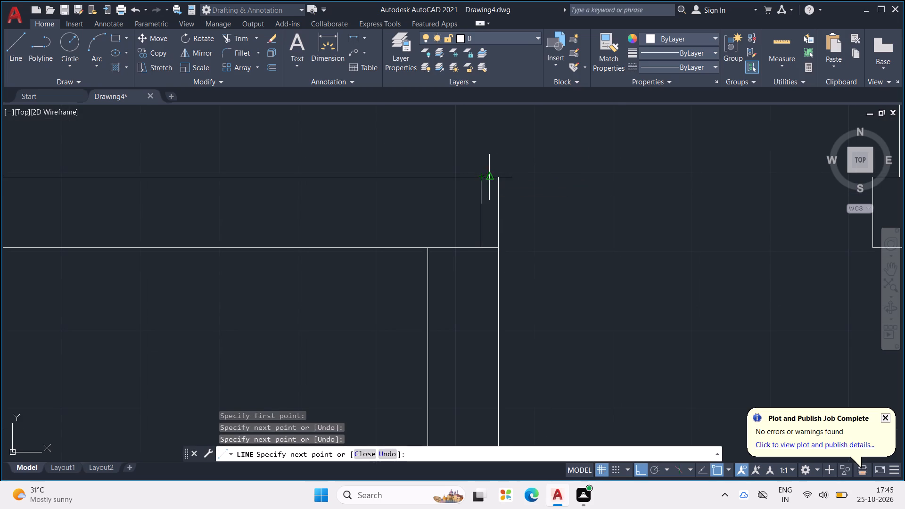
{"action": "key", "text": "Escape"}
Erase the old end line of the horizontal wall just inside the new wall corner.
{"action": "left_click", "coordinate": [484, 220]}
{"action": "left_click_drag", "start_coordinate": [476, 222], "coordinate": [459, 220]}
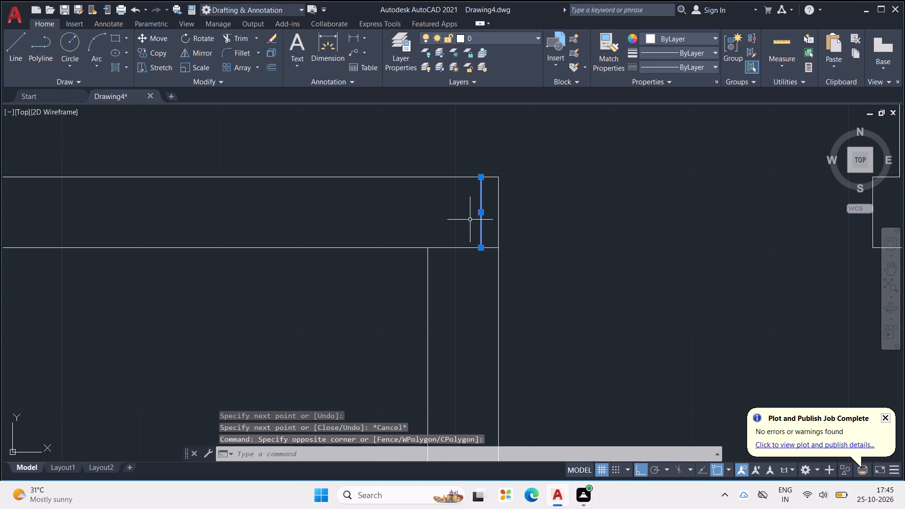
{"action": "key", "text": "Delete"}
Draw a short line from the lower end of the partition's right face to the end of the front wall's upper line.
{"action": "scroll", "coordinate": [512, 219], "scroll_direction": "down", "scroll_amount": 3}
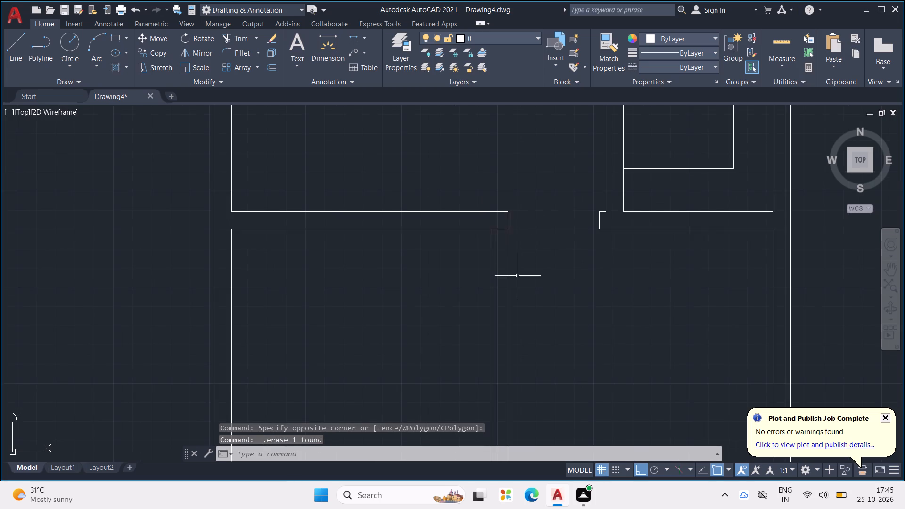
{"action": "middle_click_drag", "start_coordinate": [518, 276], "coordinate": [513, 226]}
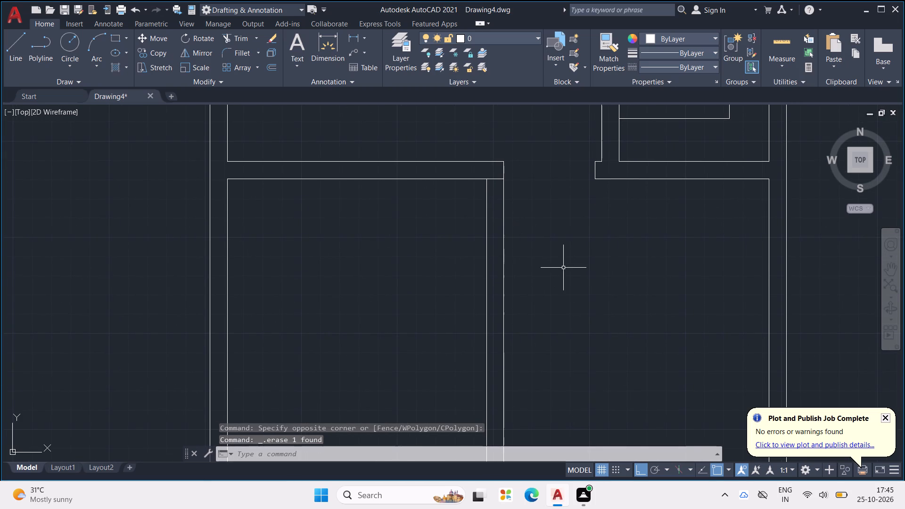
{"action": "scroll", "coordinate": [563, 268], "scroll_direction": "down", "scroll_amount": 2}
{"action": "middle_click_drag", "start_coordinate": [576, 280], "coordinate": [558, 277]}
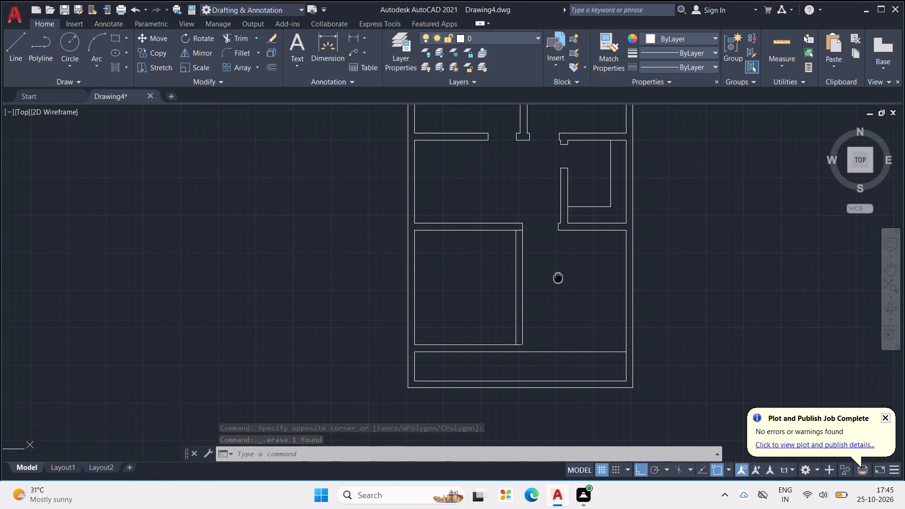
{"action": "middle_click_drag", "start_coordinate": [558, 277], "coordinate": [551, 231]}
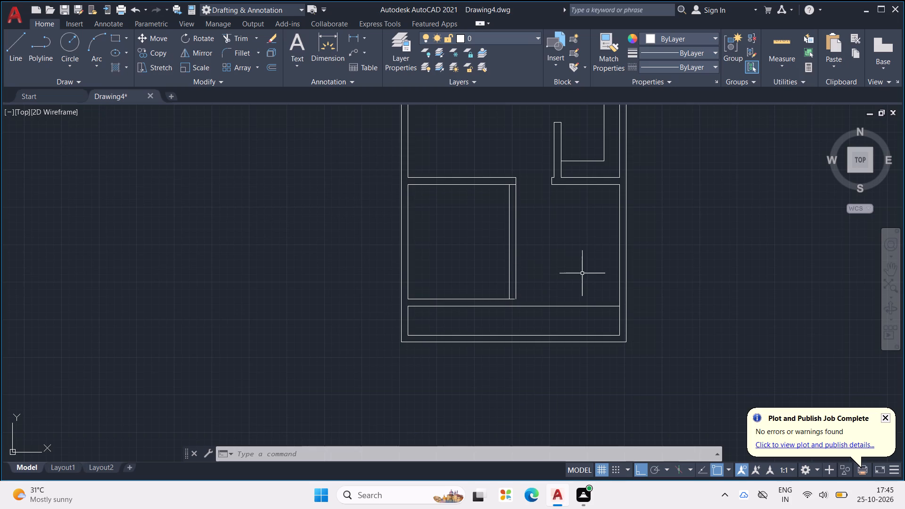
{"action": "type", "text": "L"}
{"action": "key", "text": "space"}
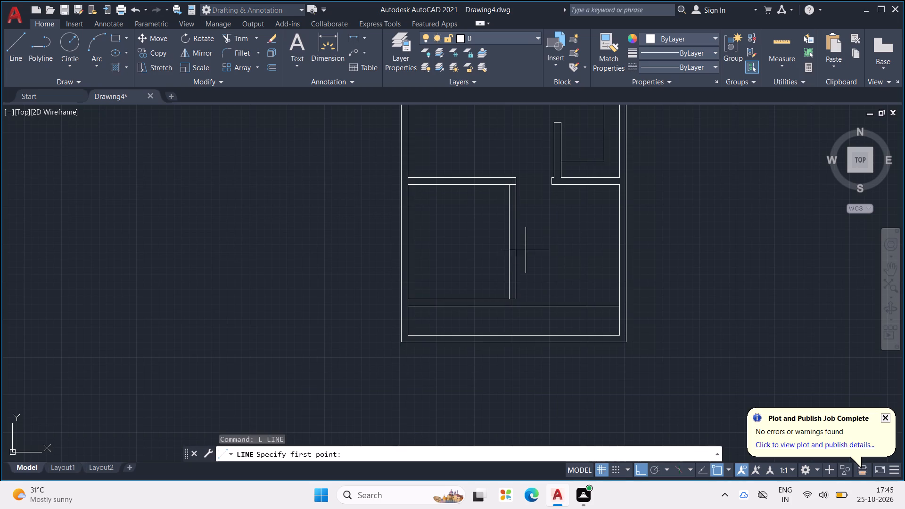
{"action": "scroll", "coordinate": [524, 254], "scroll_direction": "up", "scroll_amount": 2}
{"action": "middle_click_drag", "start_coordinate": [518, 289], "coordinate": [525, 249]}
{"action": "scroll", "coordinate": [507, 331], "scroll_direction": "up", "scroll_amount": 2}
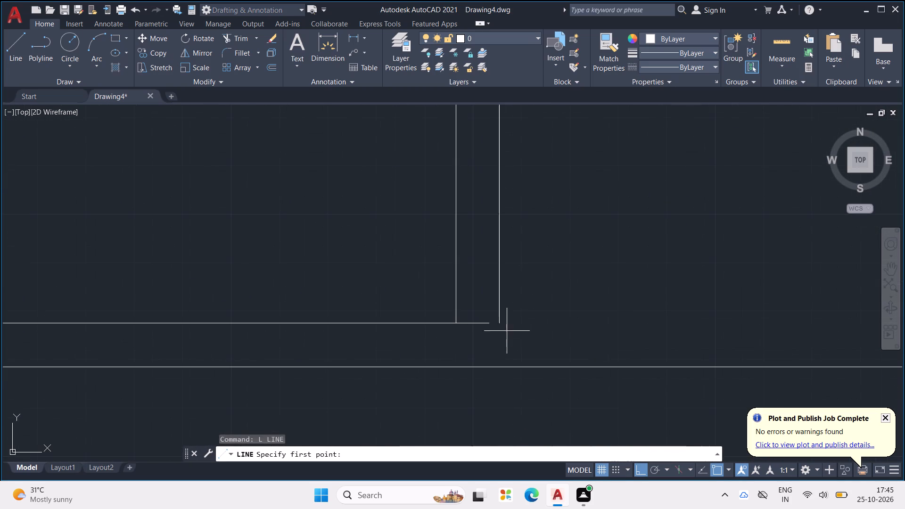
{"action": "left_click", "coordinate": [499, 321]}
{"action": "left_click", "coordinate": [488, 324]}
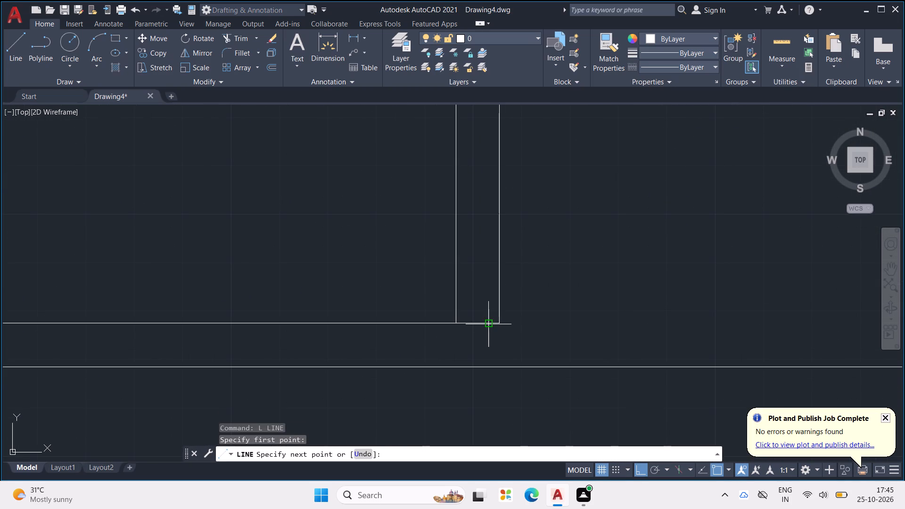
{"action": "scroll", "coordinate": [515, 355], "scroll_direction": "down", "scroll_amount": 3}
{"action": "key", "text": "Escape"}
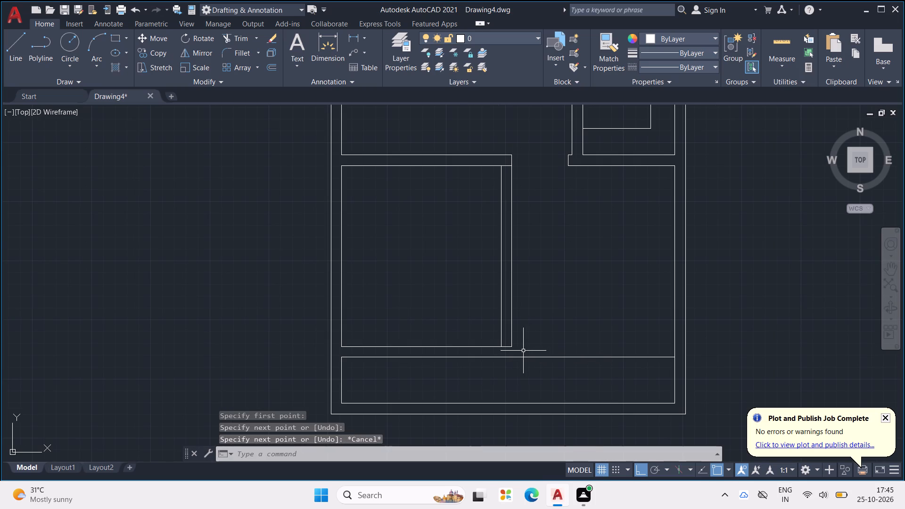
Draw a vertical line from the partition's lower right corner down to the front wall's lower line.
{"action": "key", "text": "l"}
{"action": "key", "text": "space"}
{"action": "left_click", "coordinate": [513, 346]}
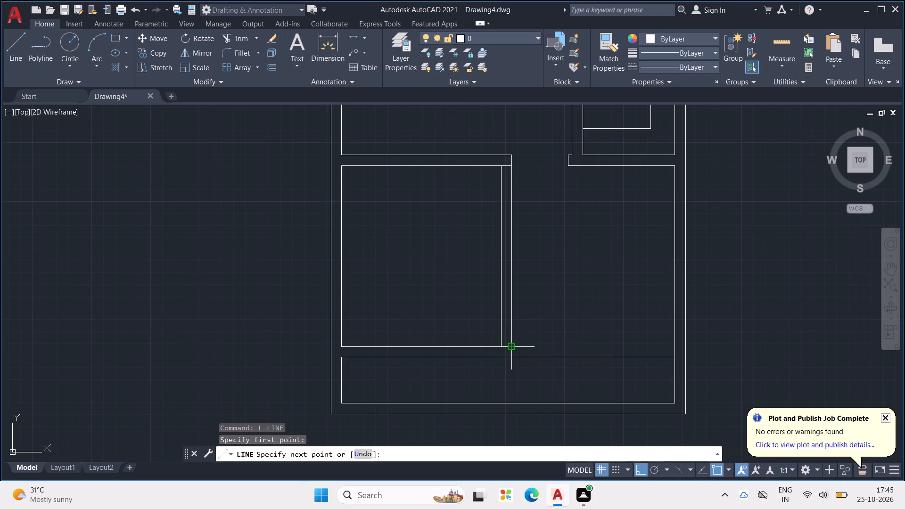
{"action": "left_click", "coordinate": [514, 359]}
{"action": "key", "text": "Escape"}
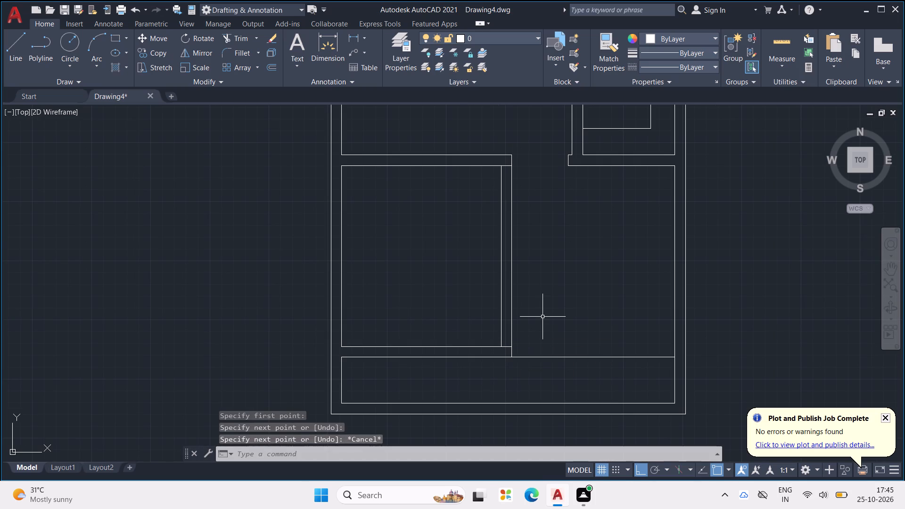
Draw two short horizontal lines across the partition wall to mark a door opening near its lower end.
{"action": "type", "text": "L"}
{"action": "key", "text": "space"}
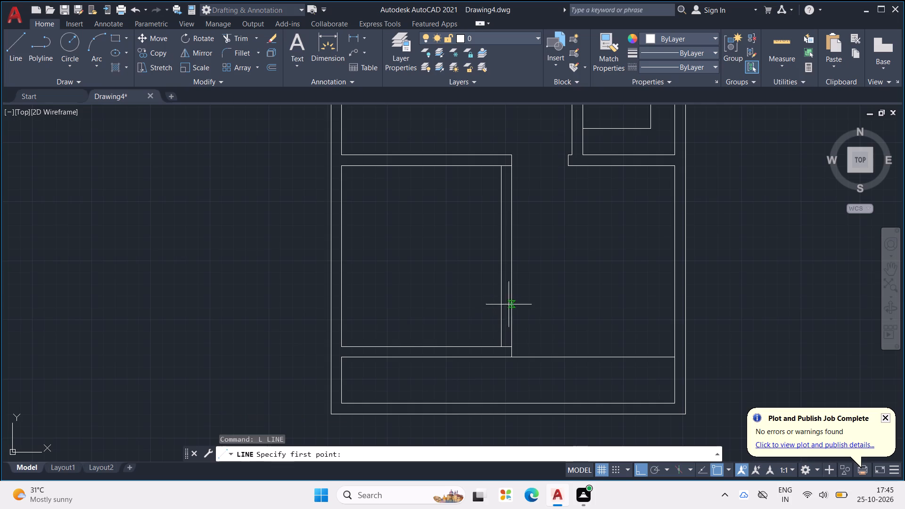
{"action": "scroll", "coordinate": [513, 304], "scroll_direction": "up", "scroll_amount": 1}
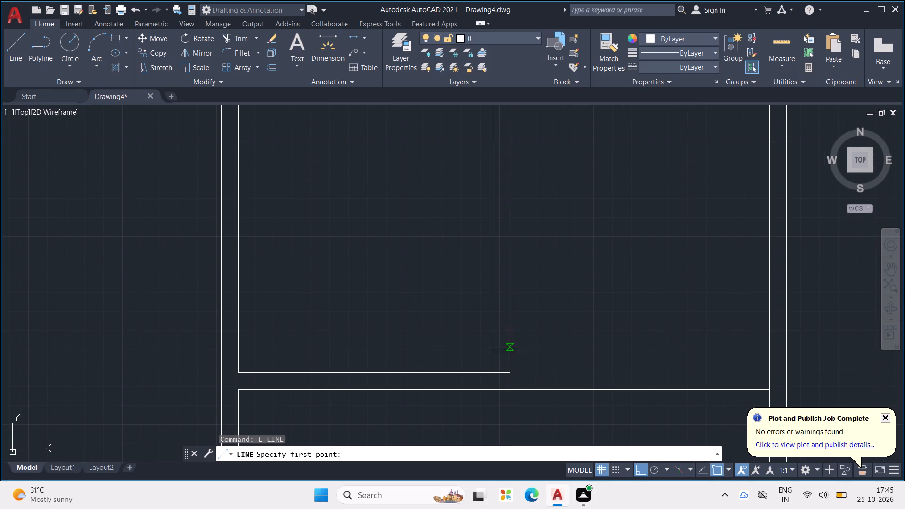
{"action": "left_click", "coordinate": [509, 356]}
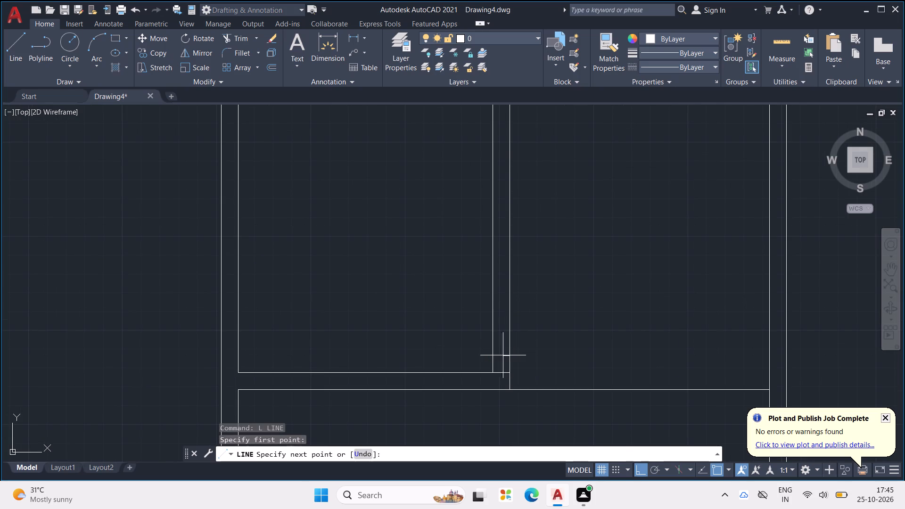
{"action": "left_click", "coordinate": [490, 355]}
{"action": "key", "text": "Escape"}
{"action": "key", "text": "space"}
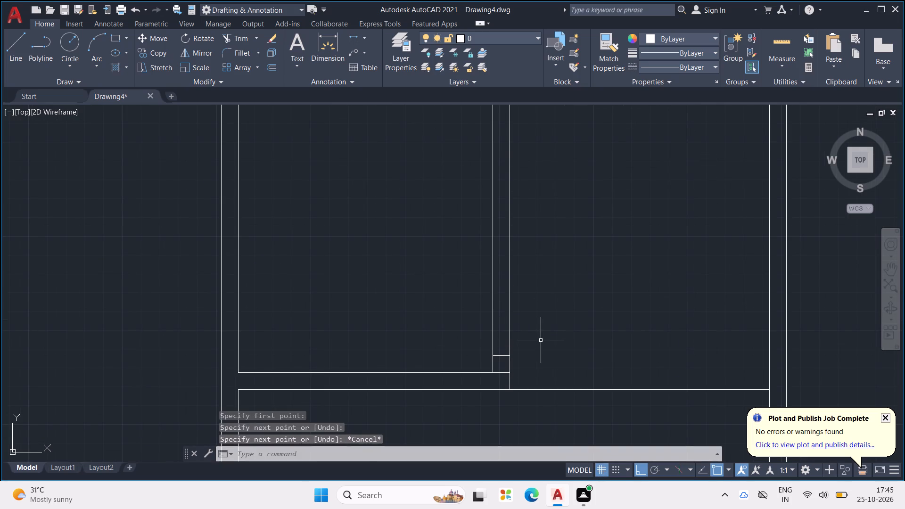
{"action": "middle_click_drag", "start_coordinate": [552, 241], "coordinate": [549, 280]}
{"action": "scroll", "coordinate": [552, 242], "scroll_direction": "down", "scroll_amount": 1}
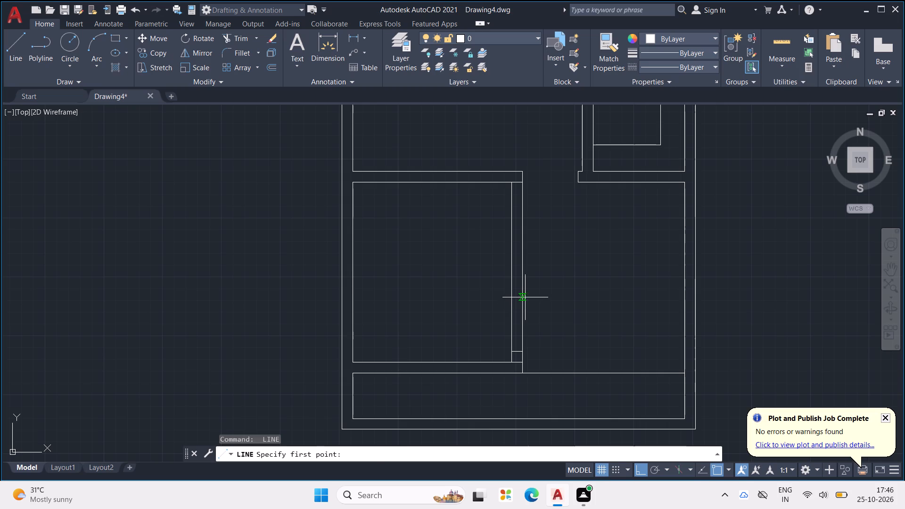
{"action": "left_click", "coordinate": [525, 296]}
{"action": "left_click", "coordinate": [514, 296]}
{"action": "key", "text": "Escape"}
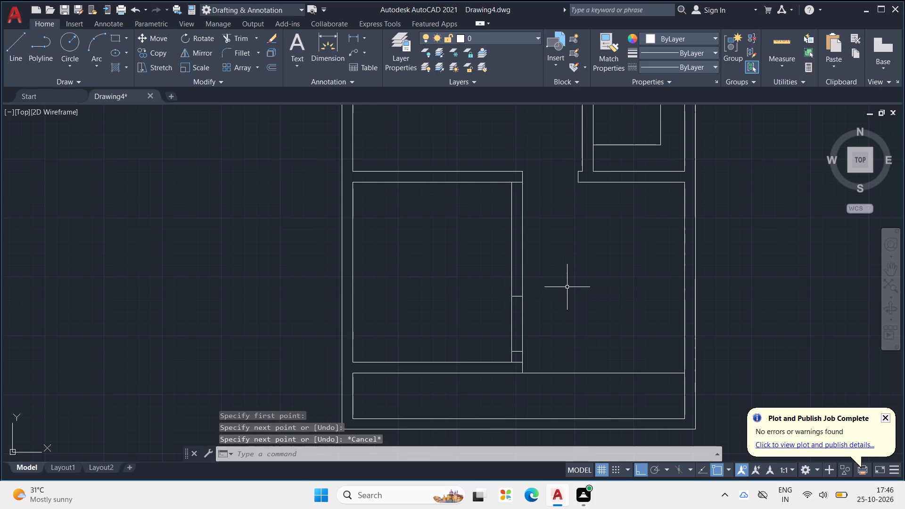
Trim both partition wall lines between the two jamb lines to open the doorway.
{"action": "key", "text": "t"}
{"action": "key", "text": "r"}
{"action": "key", "text": "space"}
{"action": "left_click_drag", "start_coordinate": [479, 329], "coordinate": [481, 329]}
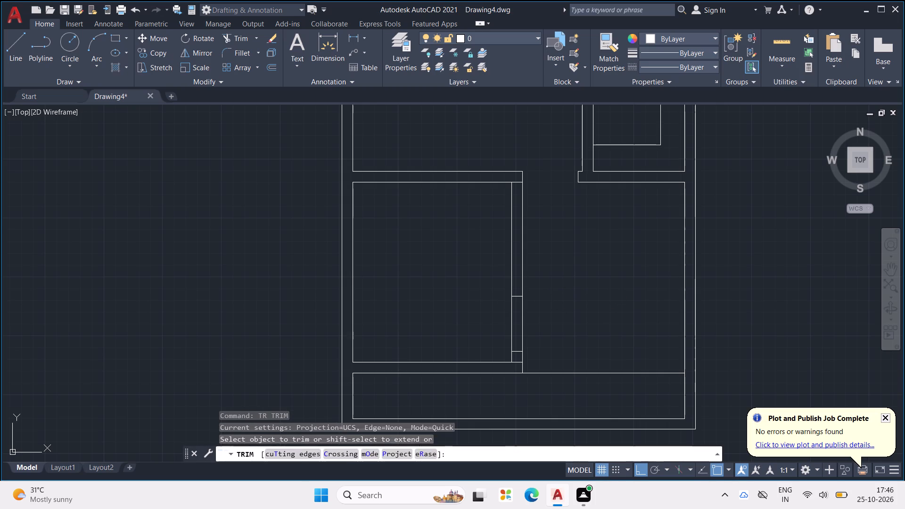
{"action": "left_click_drag", "start_coordinate": [481, 329], "coordinate": [626, 317]}
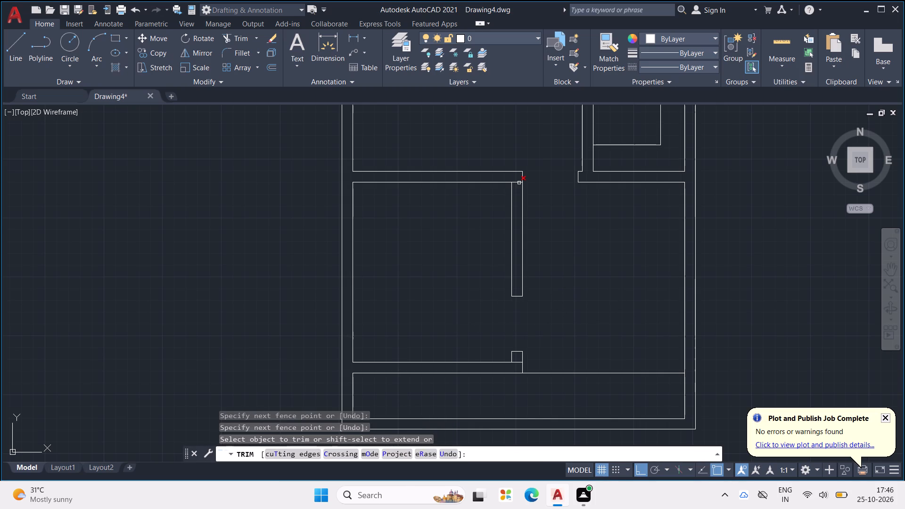
Trim the leftover lines crossing the partition's junctions with the upper horizontal wall and the front wall.
{"action": "left_click", "coordinate": [518, 182]}
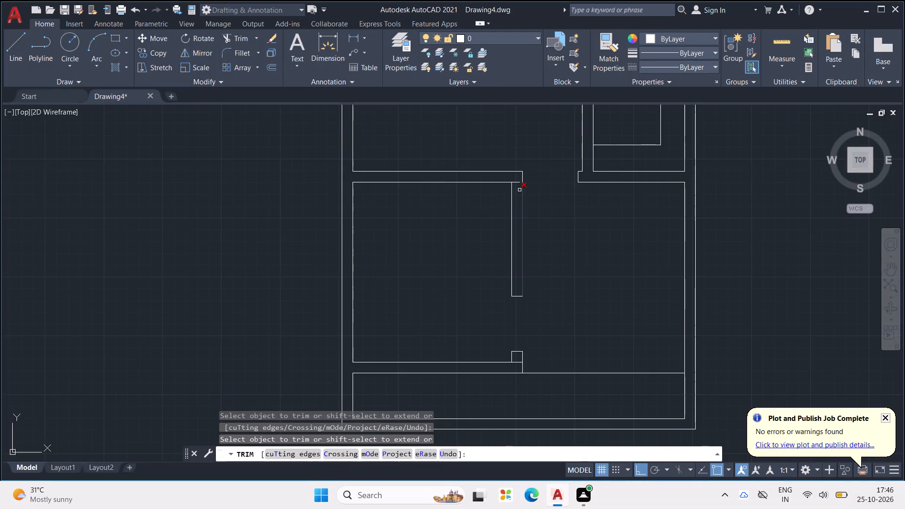
{"action": "scroll", "coordinate": [519, 185], "scroll_direction": "up", "scroll_amount": 2}
{"action": "left_click", "coordinate": [513, 178]}
{"action": "scroll", "coordinate": [539, 222], "scroll_direction": "down", "scroll_amount": 3}
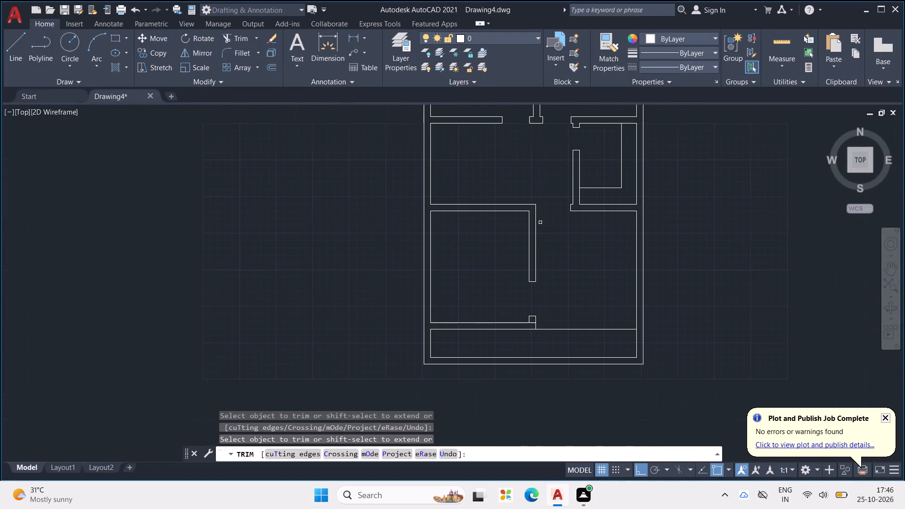
{"action": "scroll", "coordinate": [528, 322], "scroll_direction": "up", "scroll_amount": 1}
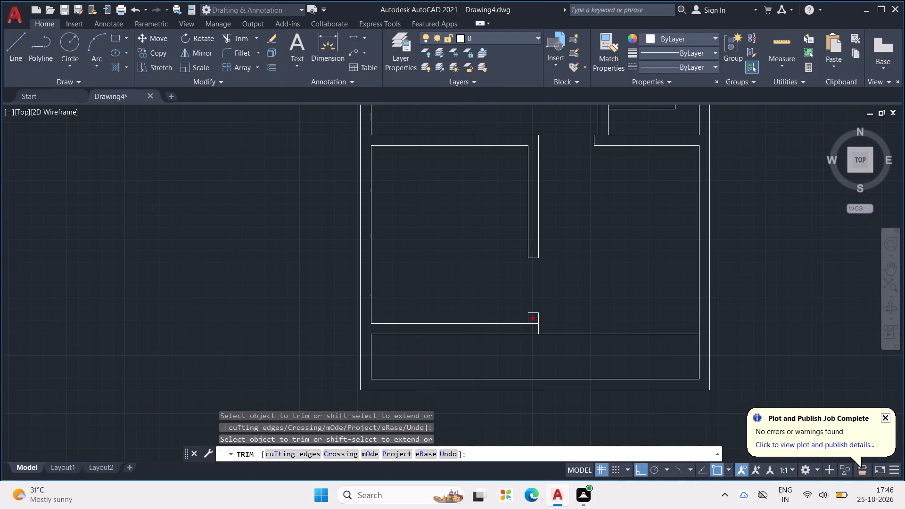
{"action": "left_click", "coordinate": [533, 323]}
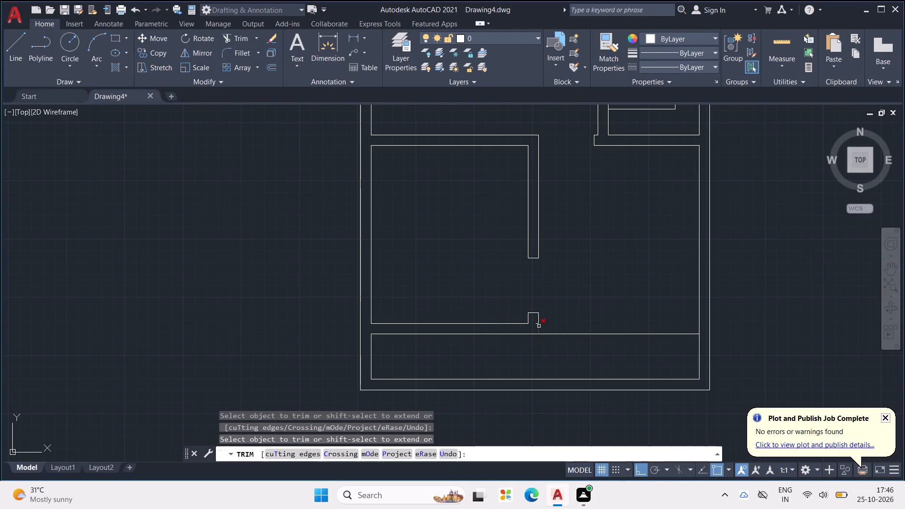
Trim the remaining leftover segment where the partition's lower end meets the front wall.
{"action": "scroll", "coordinate": [537, 326], "scroll_direction": "up", "scroll_amount": 4}
{"action": "left_click", "coordinate": [528, 320]}
{"action": "scroll", "coordinate": [571, 313], "scroll_direction": "down", "scroll_amount": 4}
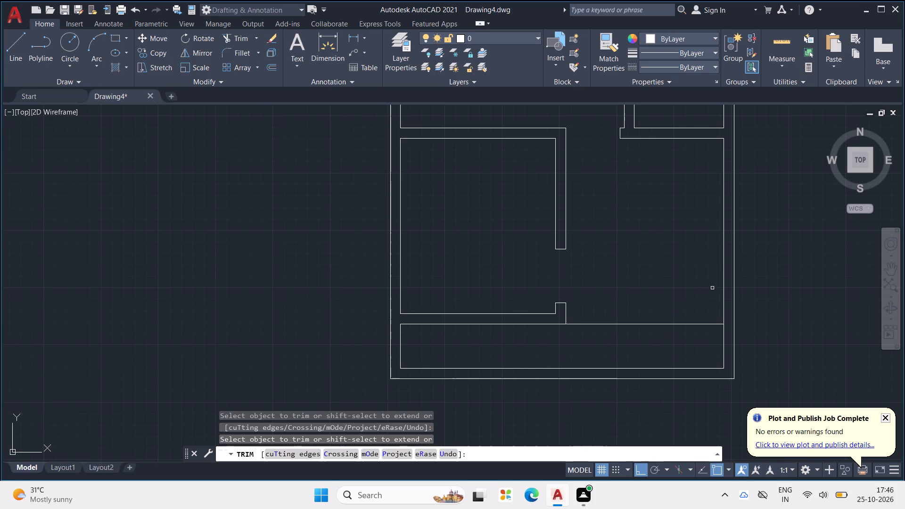
{"action": "key", "text": "Escape"}
{"action": "key", "text": "Escape"}
{"action": "key", "text": "Escape"}
{"action": "key", "text": "Escape"}
{"action": "key", "text": "Escape"}
{"action": "key", "text": "Escape"}
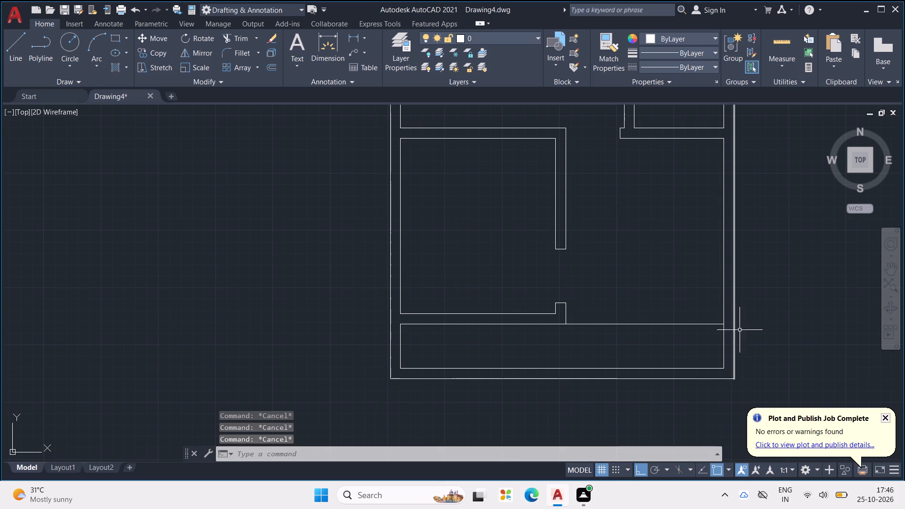
Offset the right wall's inner line and the upper wall's lower line 3' into the right-hand space to outline the staircase.
{"action": "type", "text": "OFF"}
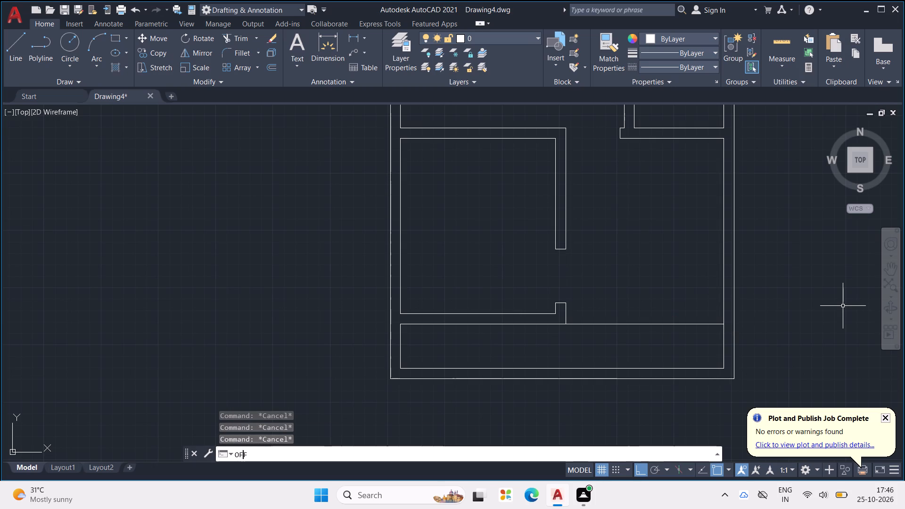
{"action": "key", "text": "space"}
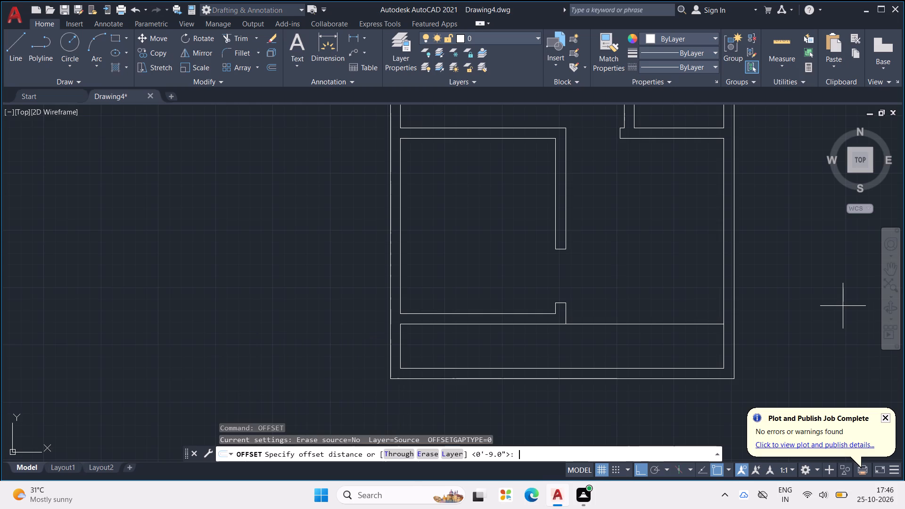
{"action": "key", "text": "3"}
{"action": "key", "text": "apostrophe"}
{"action": "key", "text": "Return"}
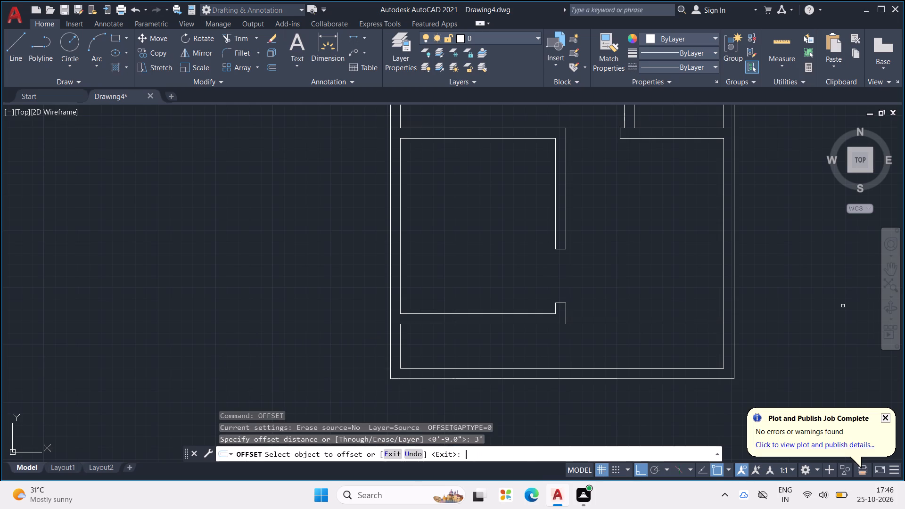
{"action": "left_click", "coordinate": [724, 262]}
{"action": "left_click", "coordinate": [691, 250]}
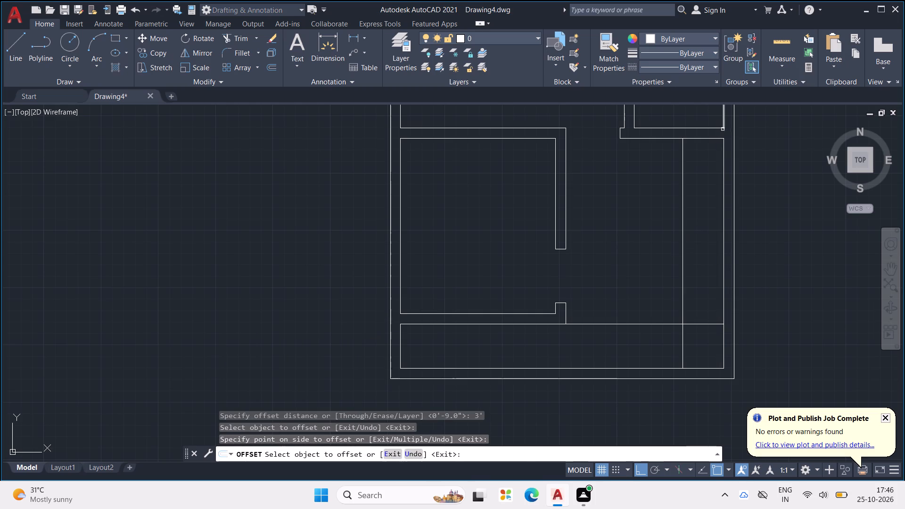
{"action": "left_click", "coordinate": [713, 139]}
{"action": "left_click", "coordinate": [709, 179]}
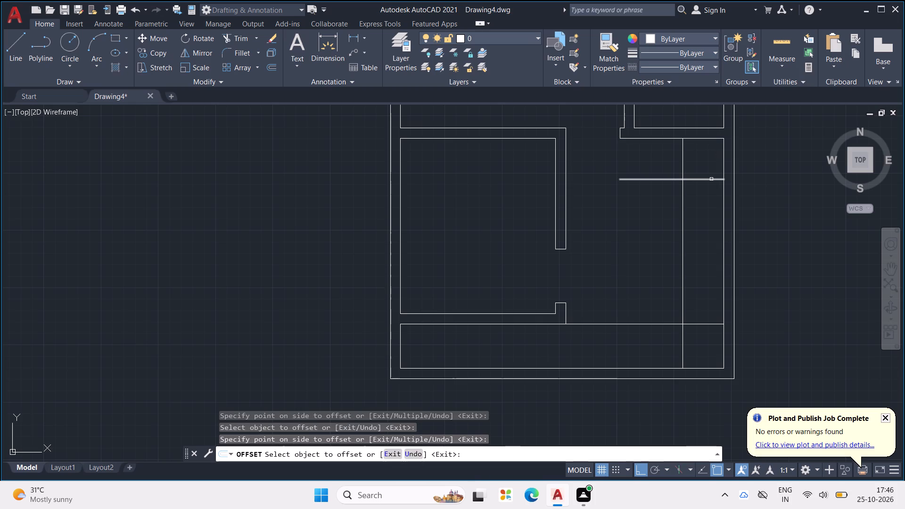
{"action": "key", "text": "Escape"}
{"action": "key", "text": "Escape"}
{"action": "key", "text": "Escape"}
{"action": "key", "text": "Escape"}
{"action": "key", "text": "Escape"}
{"action": "key", "text": "Escape"}
{"action": "key", "text": "Escape"}
{"action": "key", "text": "Escape"}
{"action": "key", "text": "Escape"}
{"action": "key", "text": "Escape"}
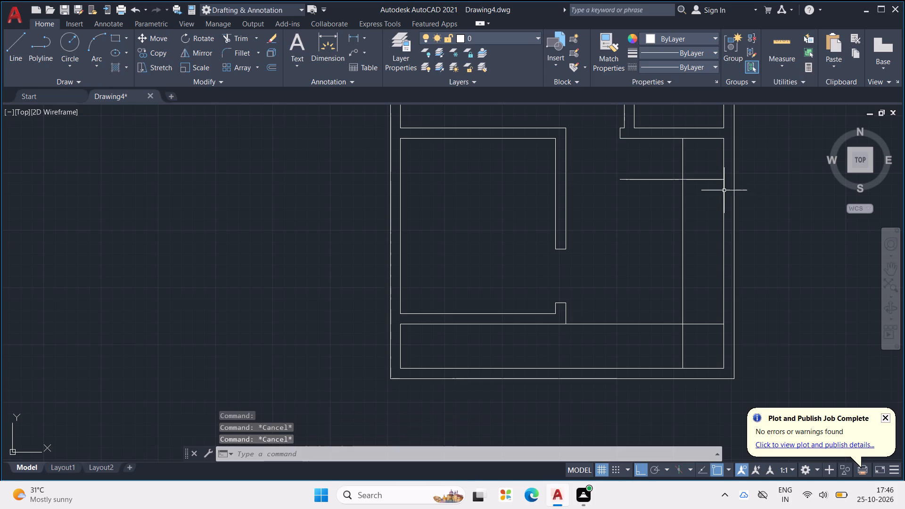
Offset the horizontal stair line 1' downward five times in succession to create the first treads.
{"action": "middle_click_drag", "start_coordinate": [788, 221], "coordinate": [757, 217]}
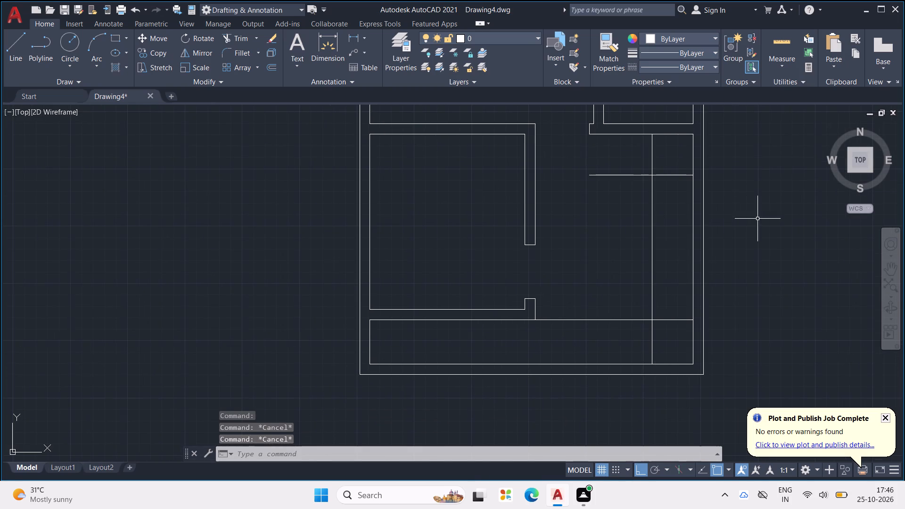
{"action": "type", "text": "OFF"}
{"action": "key", "text": "space"}
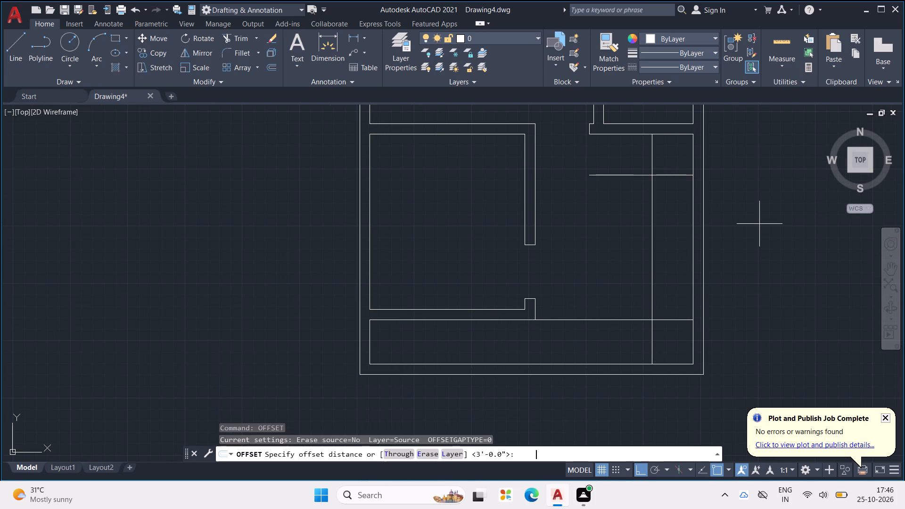
{"action": "type", "text": "1'"}
{"action": "key", "text": "Return"}
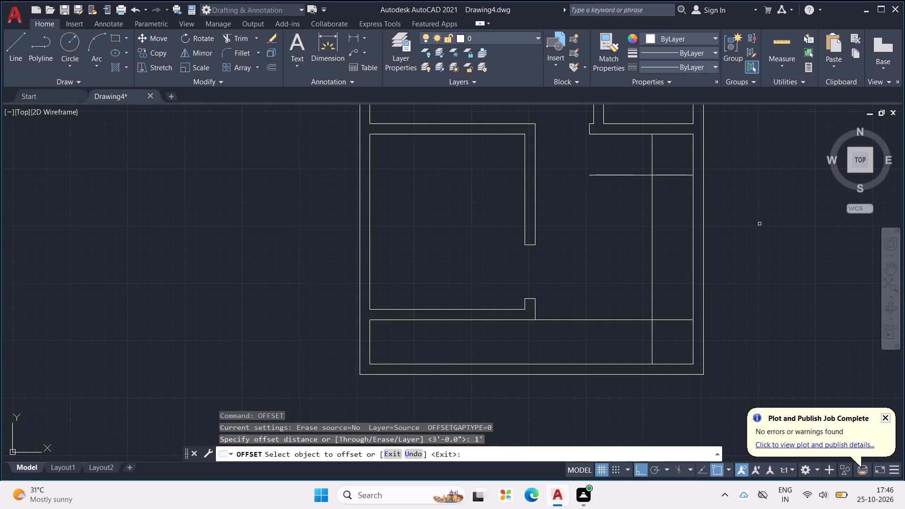
{"action": "left_click", "coordinate": [680, 177]}
{"action": "left_click", "coordinate": [674, 199]}
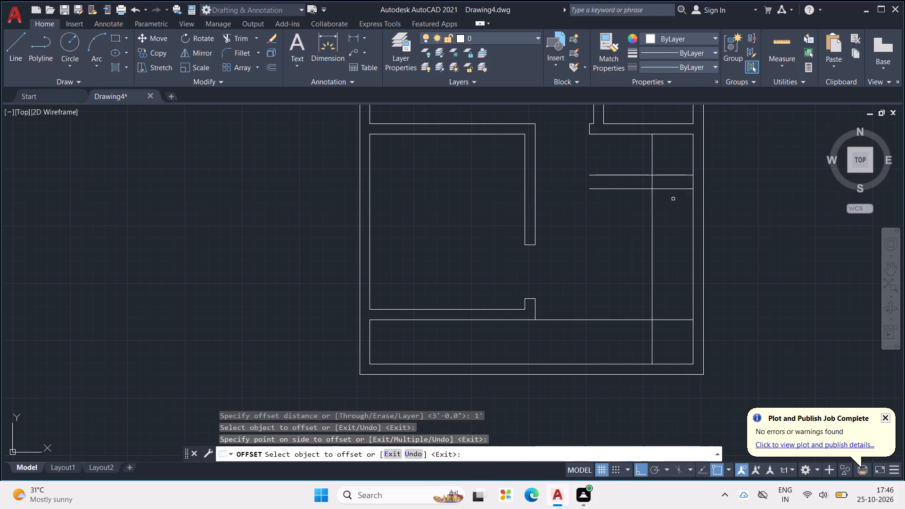
{"action": "left_click", "coordinate": [675, 191]}
{"action": "left_click", "coordinate": [677, 190]}
{"action": "left_click", "coordinate": [677, 206]}
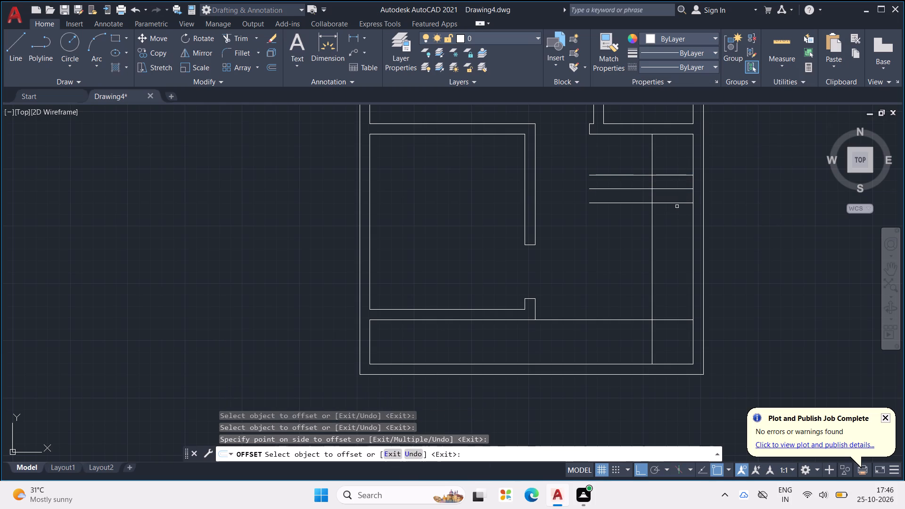
{"action": "left_click", "coordinate": [677, 204]}
{"action": "left_click", "coordinate": [672, 238]}
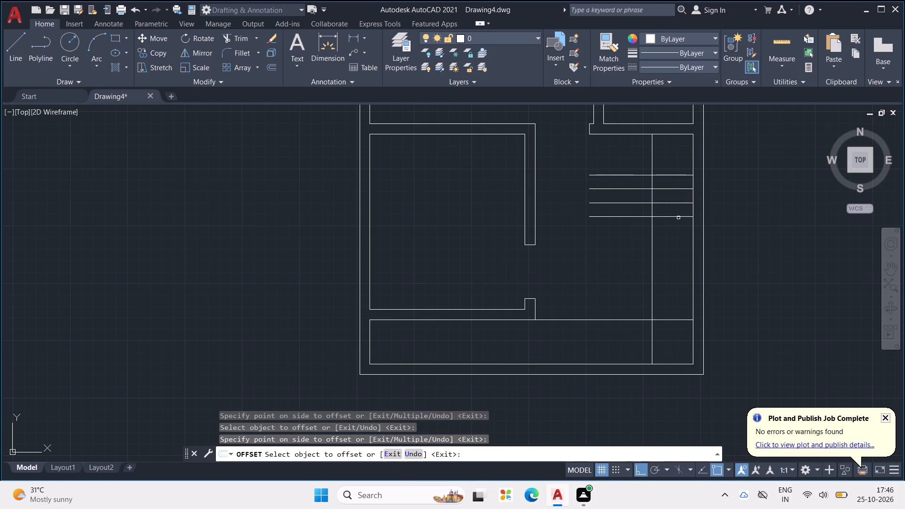
{"action": "left_click", "coordinate": [678, 217]}
{"action": "left_click", "coordinate": [669, 252]}
{"action": "left_click_drag", "start_coordinate": [675, 231], "coordinate": [675, 236]}
{"action": "left_click", "coordinate": [669, 251]}
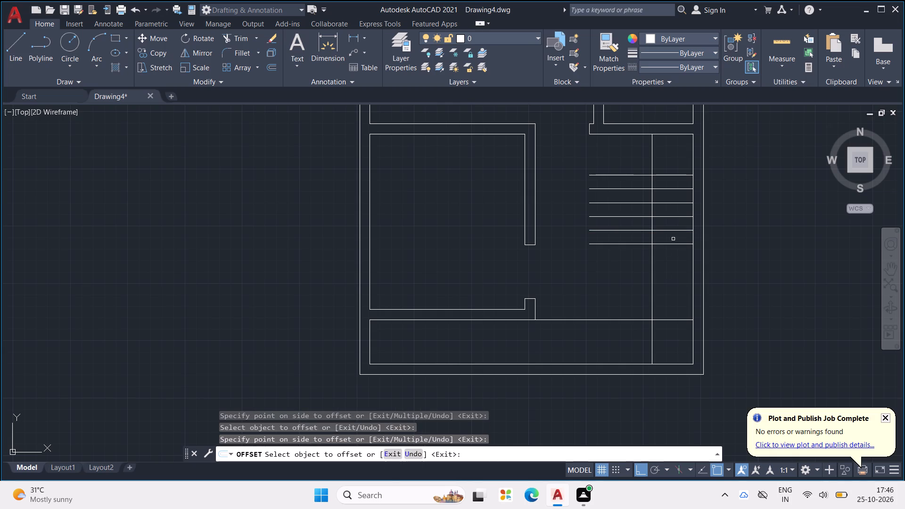
Continue the 1' tread offsets downward five more times until just above the front wall's lower line.
{"action": "left_click", "coordinate": [673, 244]}
{"action": "left_click", "coordinate": [666, 275]}
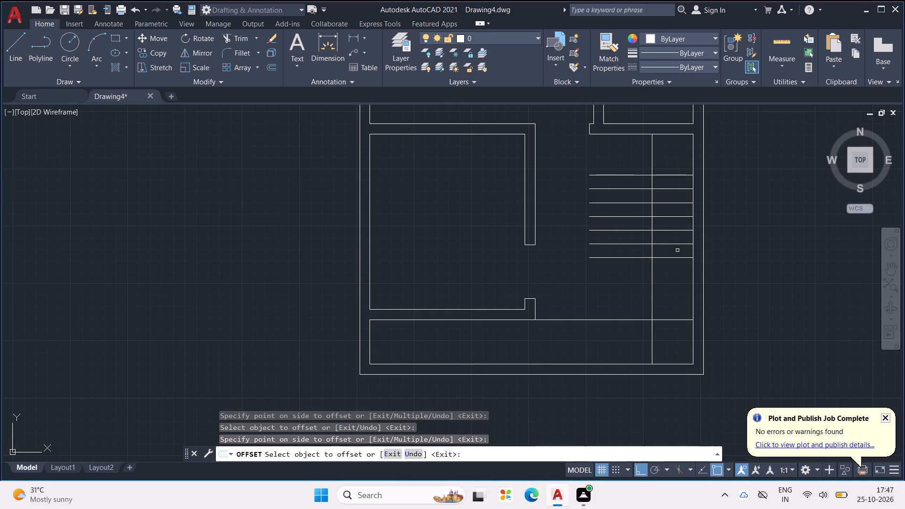
{"action": "left_click", "coordinate": [679, 259]}
{"action": "left_click", "coordinate": [677, 278]}
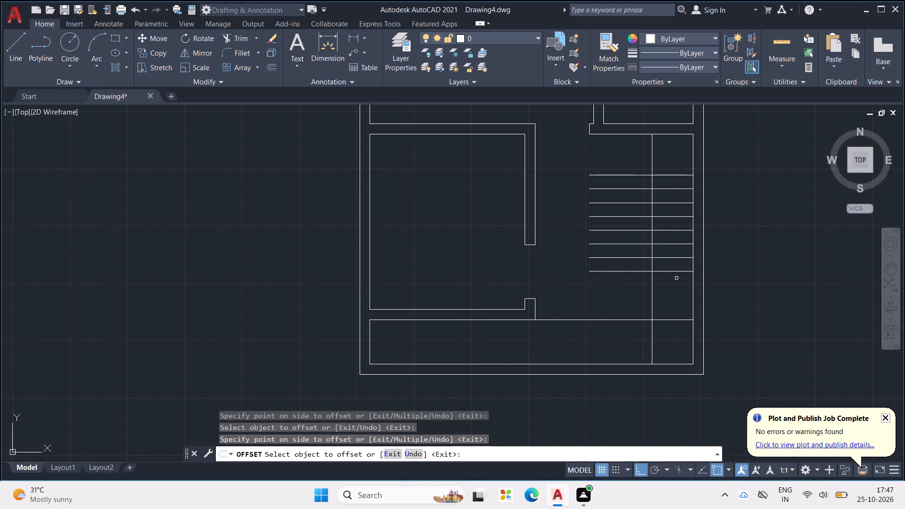
{"action": "left_click", "coordinate": [677, 274]}
{"action": "left_click_drag", "start_coordinate": [679, 271], "coordinate": [679, 276]}
{"action": "left_click", "coordinate": [677, 290]}
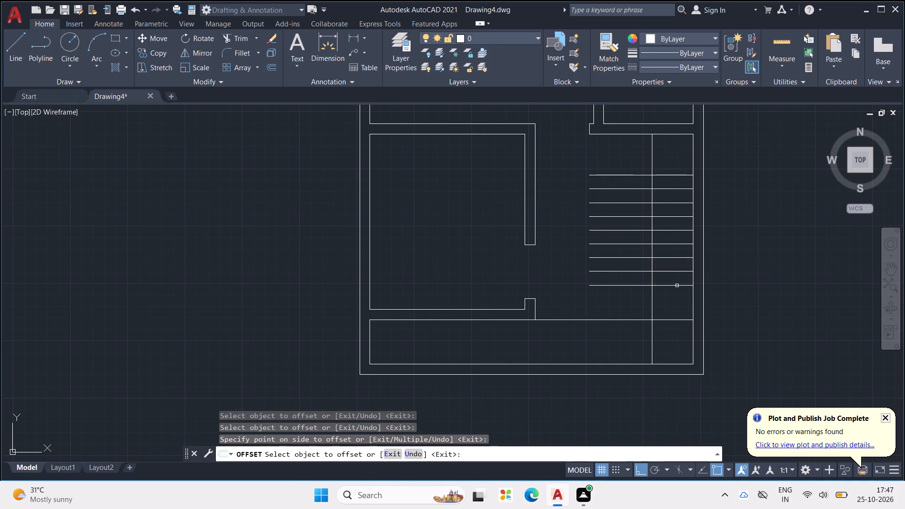
{"action": "left_click", "coordinate": [677, 286]}
{"action": "left_click", "coordinate": [675, 298]}
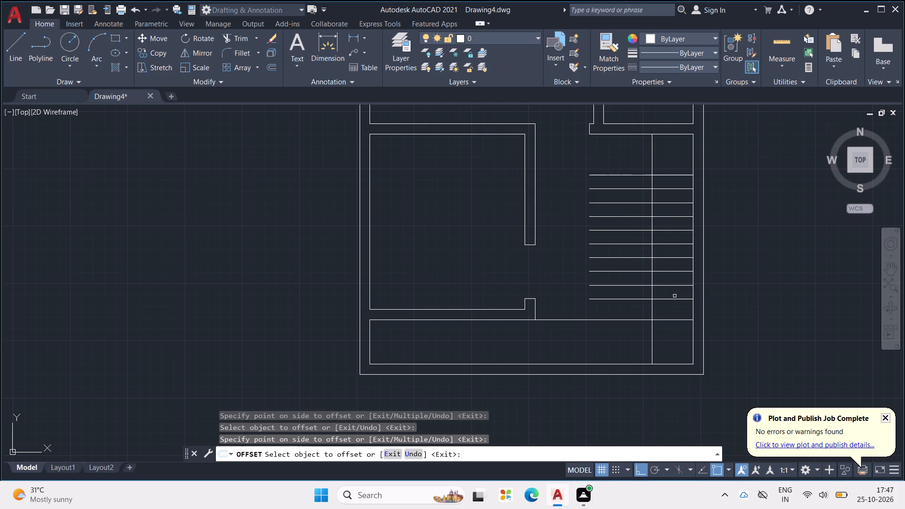
{"action": "left_click_drag", "start_coordinate": [675, 299], "coordinate": [674, 305]}
{"action": "left_click", "coordinate": [674, 309]}
{"action": "key", "text": "Escape"}
{"action": "key", "text": "Escape"}
{"action": "key", "text": "Escape"}
{"action": "key", "text": "Escape"}
{"action": "key", "text": "Escape"}
{"action": "key", "text": "Escape"}
{"action": "key", "text": "Escape"}
{"action": "key", "text": "Escape"}
{"action": "key", "text": "Escape"}
{"action": "key", "text": "Escape"}
{"action": "key", "text": "Escape"}
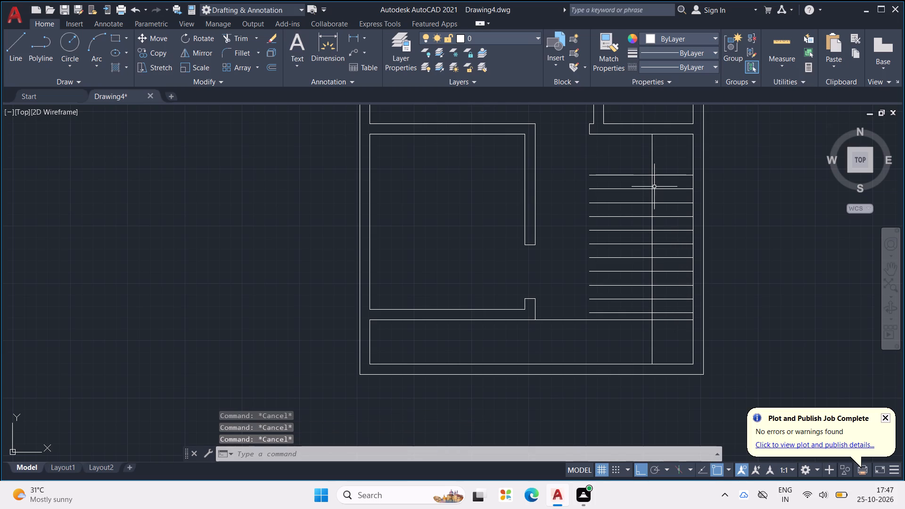
Offset the vertical stair line 1' to the left three times in succession.
{"action": "middle_click_drag", "start_coordinate": [654, 187], "coordinate": [618, 219]}
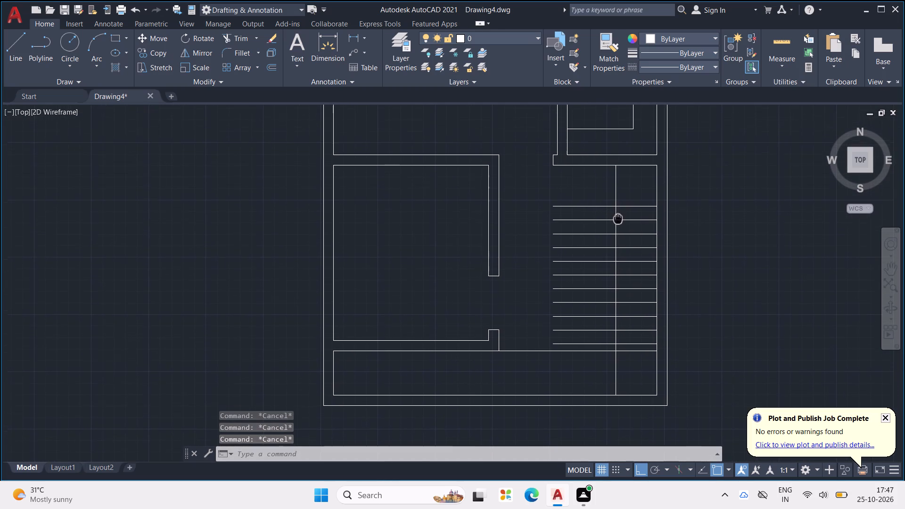
{"action": "middle_click_drag", "start_coordinate": [618, 219], "coordinate": [618, 220]}
{"action": "key", "text": "space"}
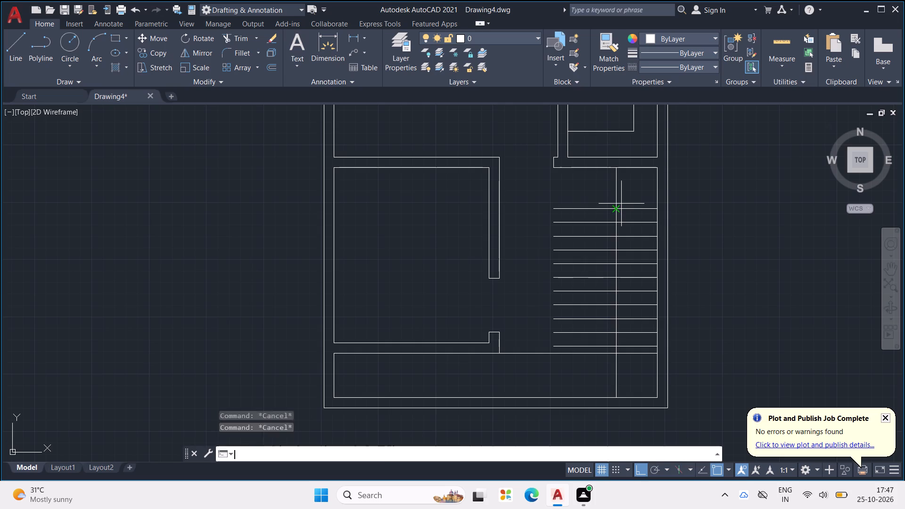
{"action": "key", "text": "space"}
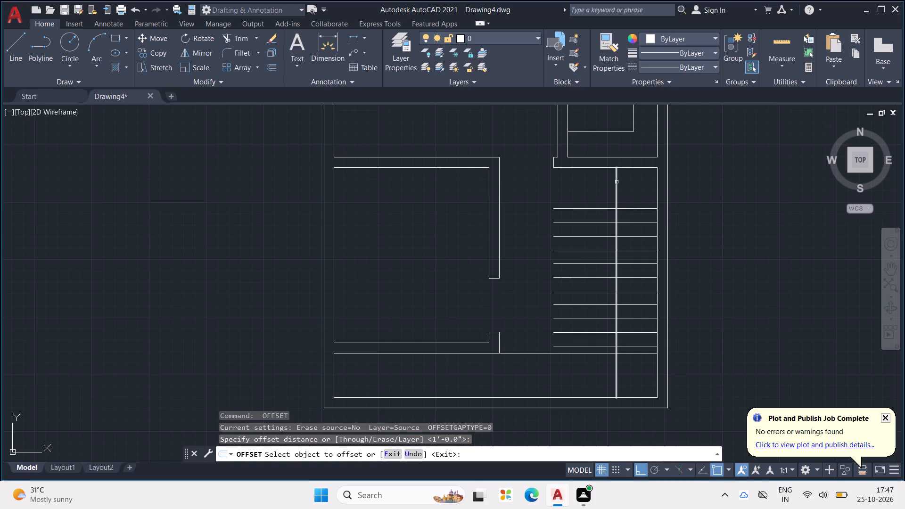
{"action": "left_click", "coordinate": [615, 182]}
{"action": "left_click", "coordinate": [591, 184]}
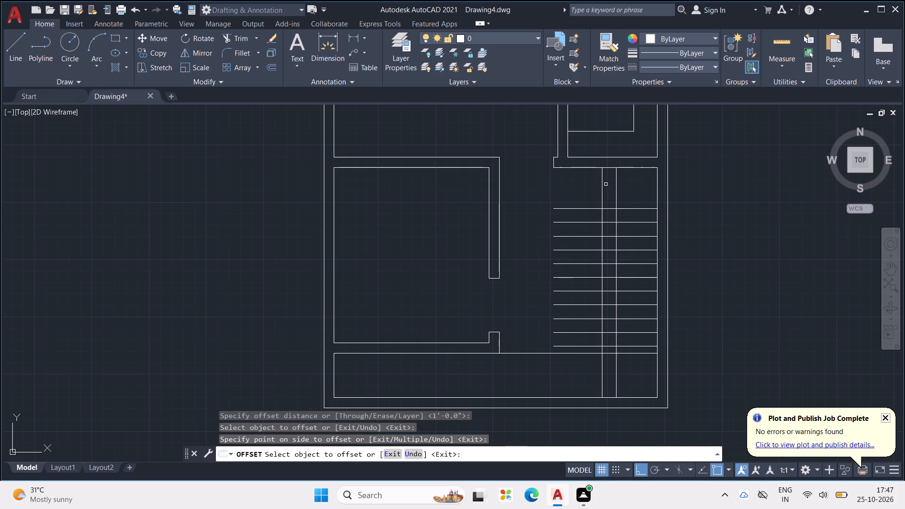
{"action": "left_click", "coordinate": [601, 184]}
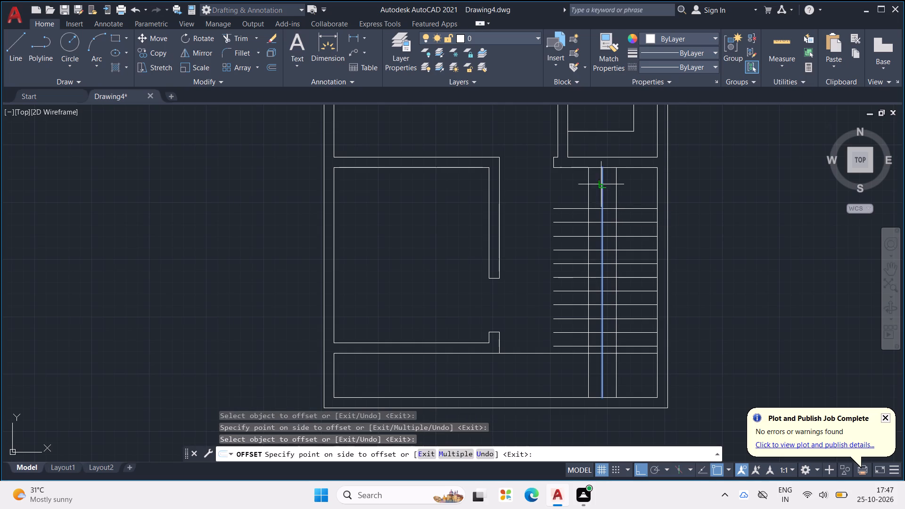
{"action": "left_click", "coordinate": [582, 184]}
{"action": "left_click", "coordinate": [588, 181]}
{"action": "left_click", "coordinate": [564, 188]}
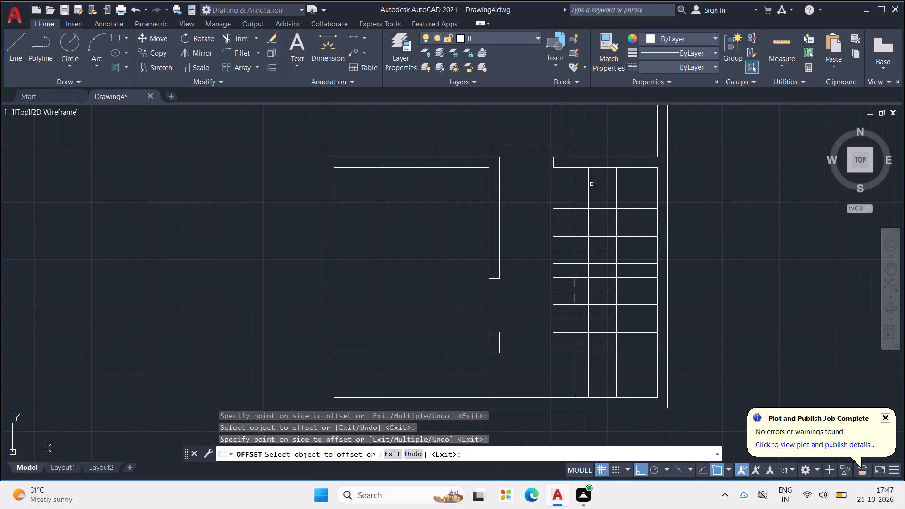
{"action": "key", "text": "Escape"}
{"action": "key", "text": "Escape"}
{"action": "key", "text": "Escape"}
{"action": "key", "text": "Escape"}
{"action": "key", "text": "Escape"}
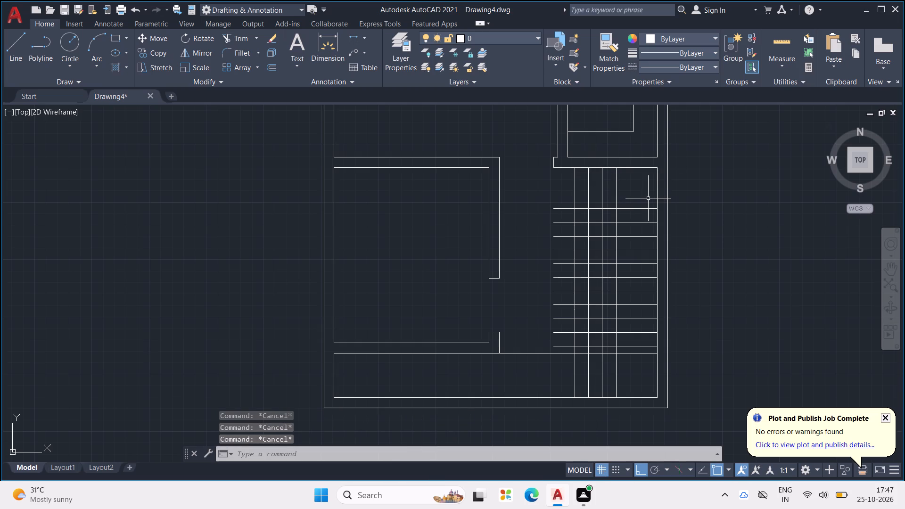
Trim the ends of all horizontal tread lines that extend left of the leftmost vertical stair line.
{"action": "type", "text": "TR"}
{"action": "key", "text": "space"}
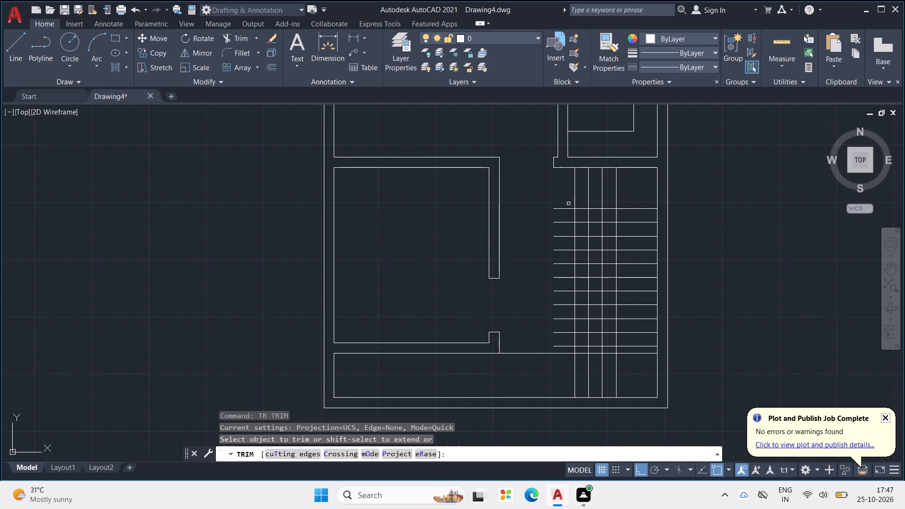
{"action": "left_click_drag", "start_coordinate": [568, 205], "coordinate": [570, 246]}
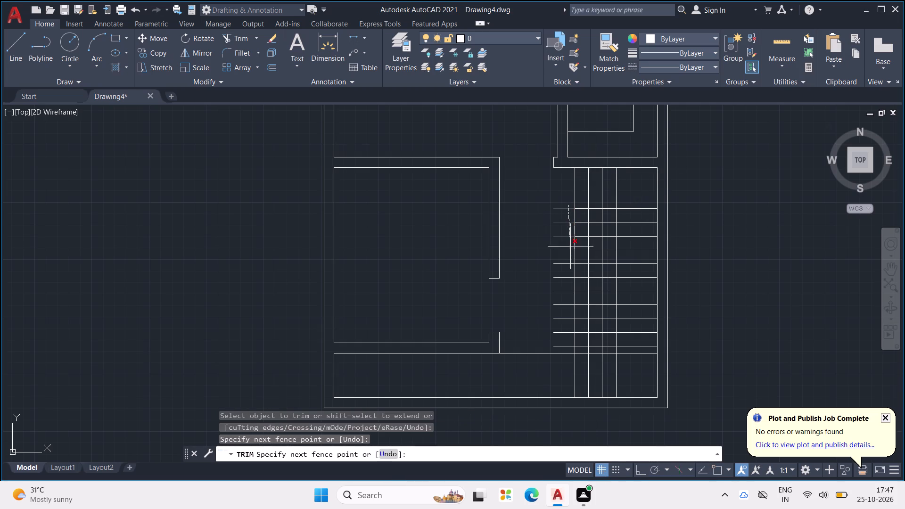
{"action": "left_click_drag", "start_coordinate": [570, 246], "coordinate": [565, 345]}
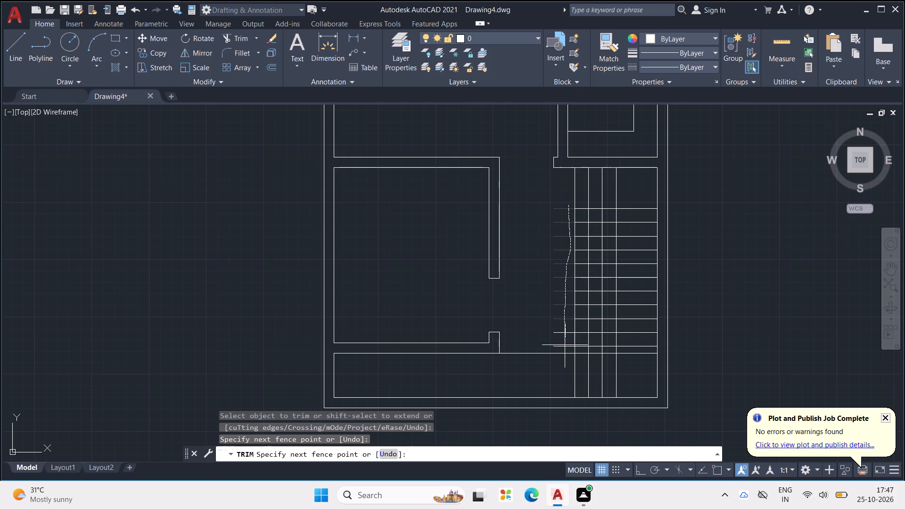
{"action": "left_click_drag", "start_coordinate": [565, 345], "coordinate": [566, 350]}
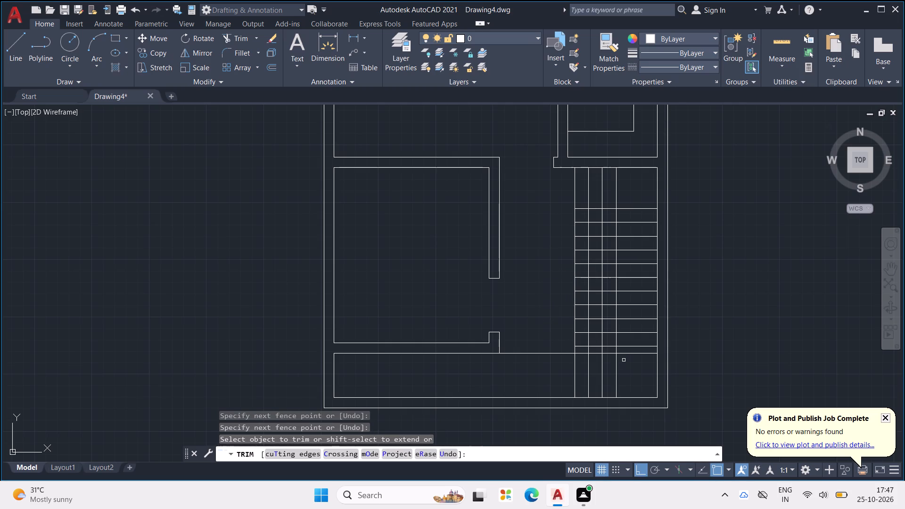
Trim the four vertical stair lines where they extend below the front wall's lower line.
{"action": "left_click_drag", "start_coordinate": [625, 361], "coordinate": [568, 368]}
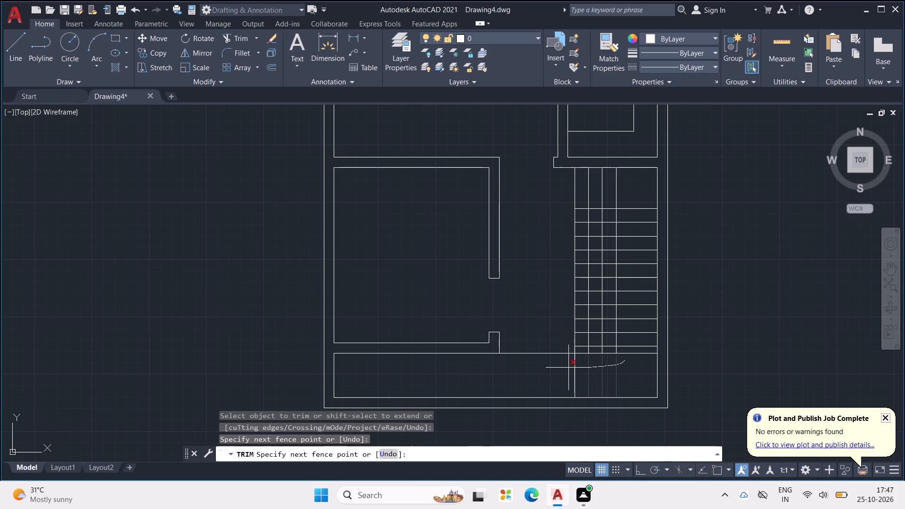
{"action": "left_click_drag", "start_coordinate": [568, 368], "coordinate": [567, 368]}
Trim the extended front wall line between the wall end and the right wall, plus the vertical stair stubs below the lowest tread.
{"action": "left_click_drag", "start_coordinate": [552, 363], "coordinate": [552, 347]}
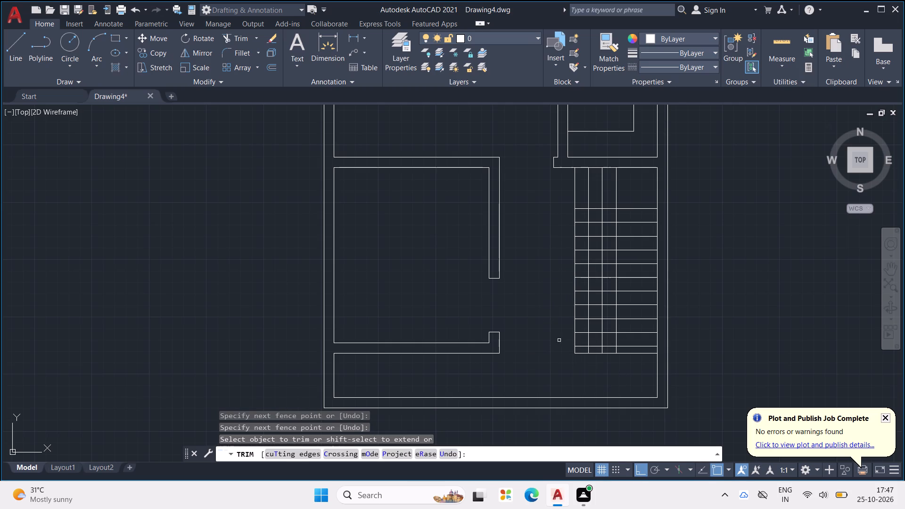
{"action": "left_click_drag", "start_coordinate": [568, 353], "coordinate": [613, 354]}
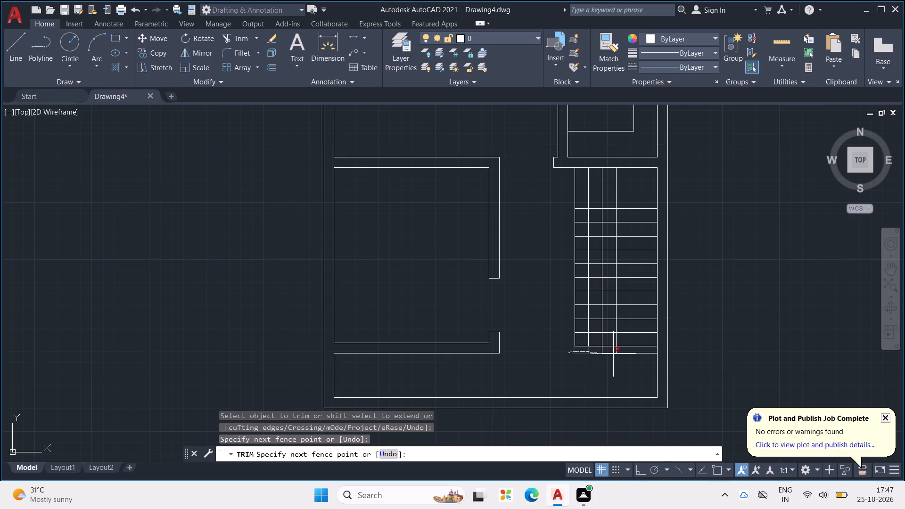
{"action": "left_click_drag", "start_coordinate": [613, 354], "coordinate": [622, 353]}
{"action": "left_click_drag", "start_coordinate": [621, 352], "coordinate": [601, 350]}
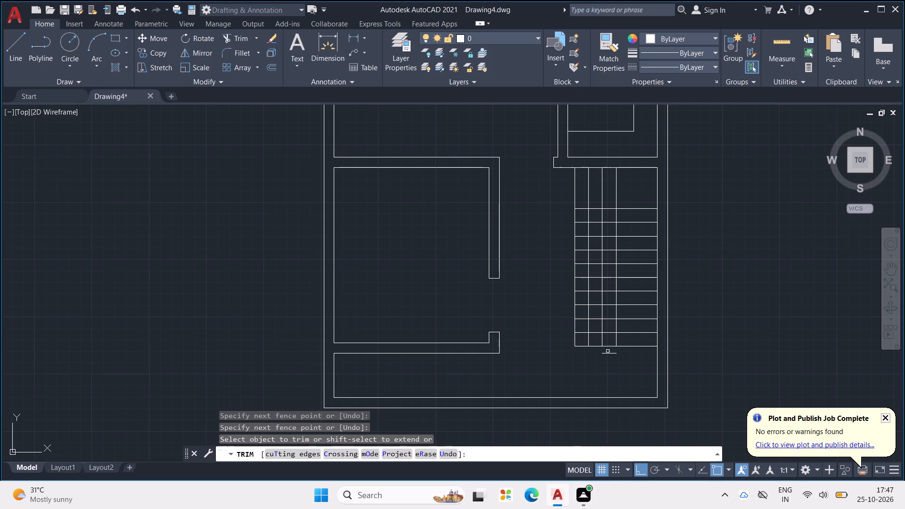
Trim the horizontal tread lines out of the strip beside the main flight and clear the lower line pieces left of it.
{"action": "left_click_drag", "start_coordinate": [608, 351], "coordinate": [606, 364]}
{"action": "left_click_drag", "start_coordinate": [609, 347], "coordinate": [603, 251]}
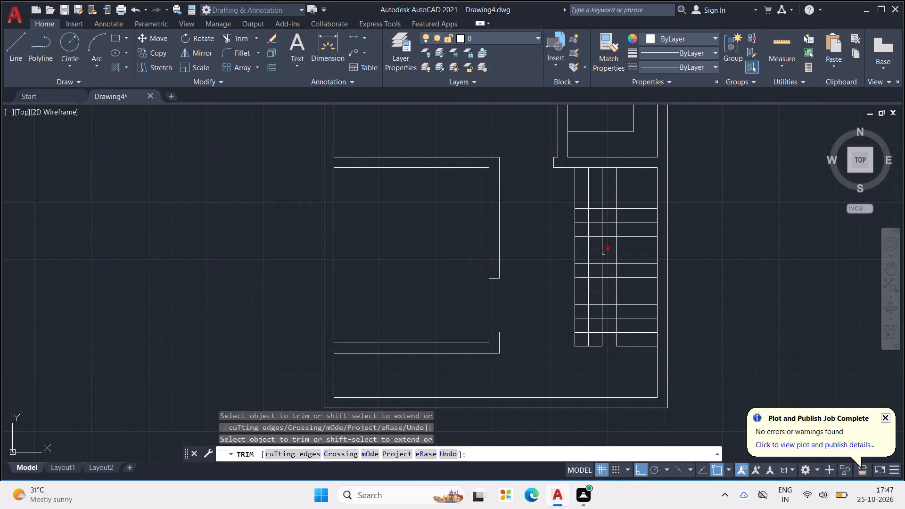
{"action": "left_click_drag", "start_coordinate": [603, 251], "coordinate": [603, 251]}
{"action": "left_click_drag", "start_coordinate": [607, 216], "coordinate": [594, 318]}
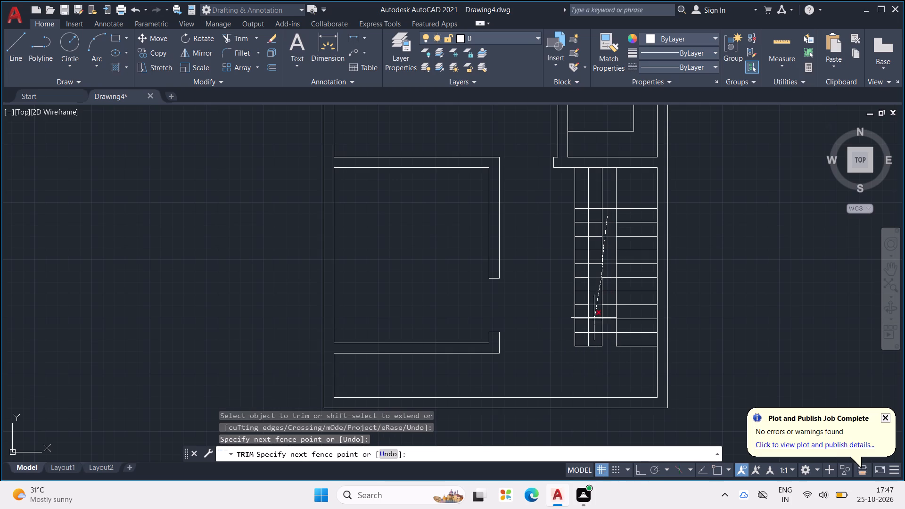
{"action": "left_click_drag", "start_coordinate": [594, 318], "coordinate": [577, 354]}
{"action": "left_click_drag", "start_coordinate": [612, 266], "coordinate": [604, 328]}
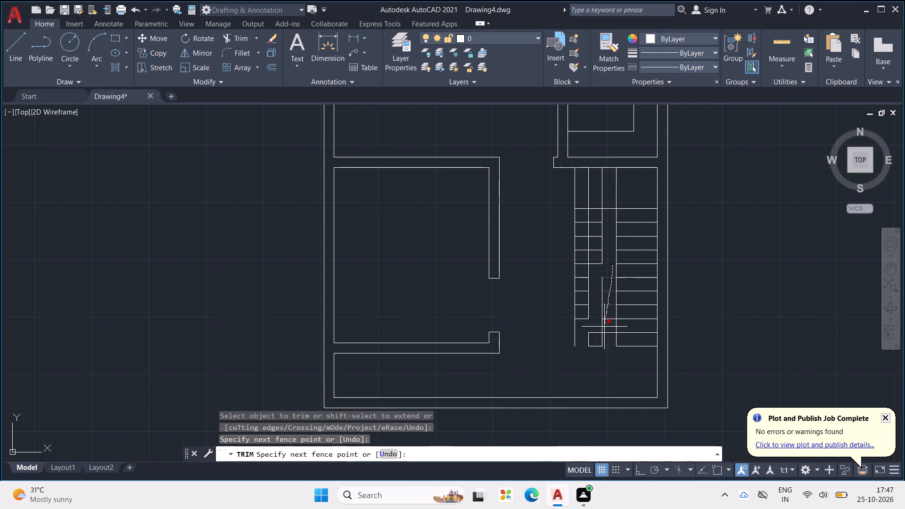
{"action": "left_click_drag", "start_coordinate": [604, 328], "coordinate": [597, 359]}
{"action": "left_click_drag", "start_coordinate": [597, 339], "coordinate": [597, 296]}
{"action": "left_click_drag", "start_coordinate": [609, 282], "coordinate": [606, 287]}
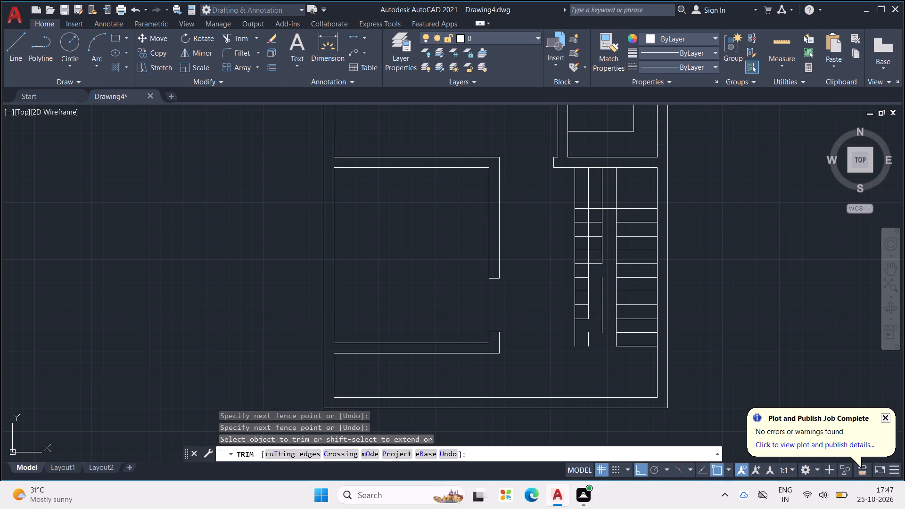
{"action": "left_click_drag", "start_coordinate": [606, 287], "coordinate": [557, 313]}
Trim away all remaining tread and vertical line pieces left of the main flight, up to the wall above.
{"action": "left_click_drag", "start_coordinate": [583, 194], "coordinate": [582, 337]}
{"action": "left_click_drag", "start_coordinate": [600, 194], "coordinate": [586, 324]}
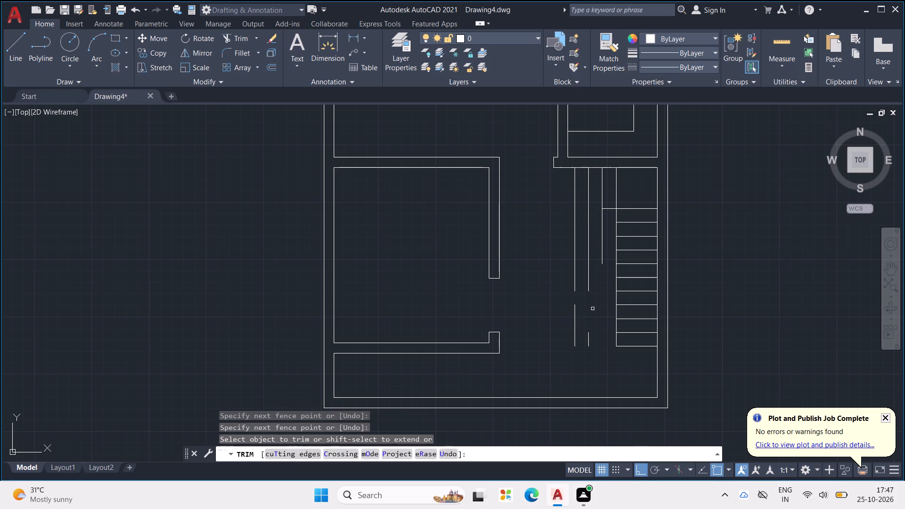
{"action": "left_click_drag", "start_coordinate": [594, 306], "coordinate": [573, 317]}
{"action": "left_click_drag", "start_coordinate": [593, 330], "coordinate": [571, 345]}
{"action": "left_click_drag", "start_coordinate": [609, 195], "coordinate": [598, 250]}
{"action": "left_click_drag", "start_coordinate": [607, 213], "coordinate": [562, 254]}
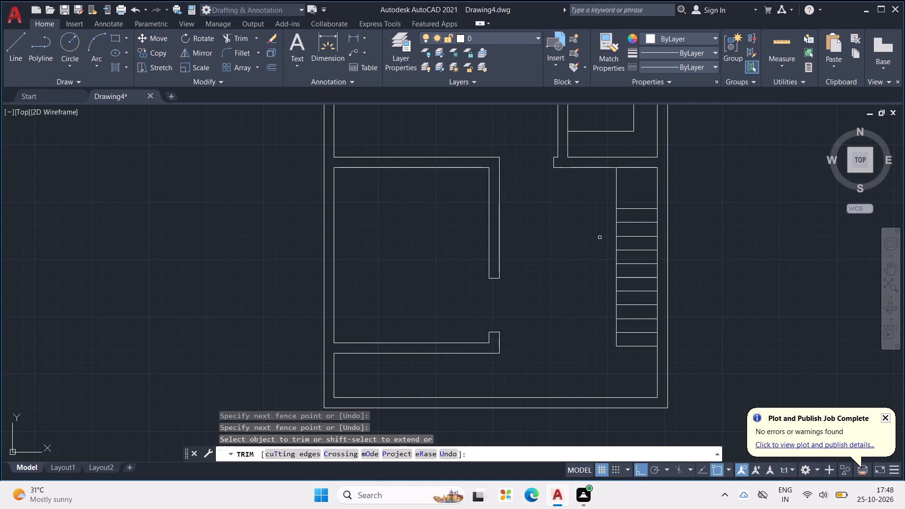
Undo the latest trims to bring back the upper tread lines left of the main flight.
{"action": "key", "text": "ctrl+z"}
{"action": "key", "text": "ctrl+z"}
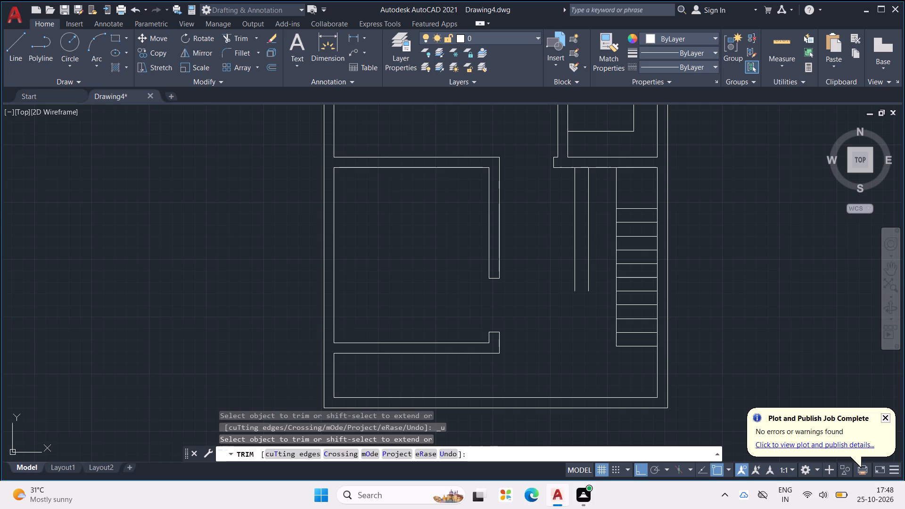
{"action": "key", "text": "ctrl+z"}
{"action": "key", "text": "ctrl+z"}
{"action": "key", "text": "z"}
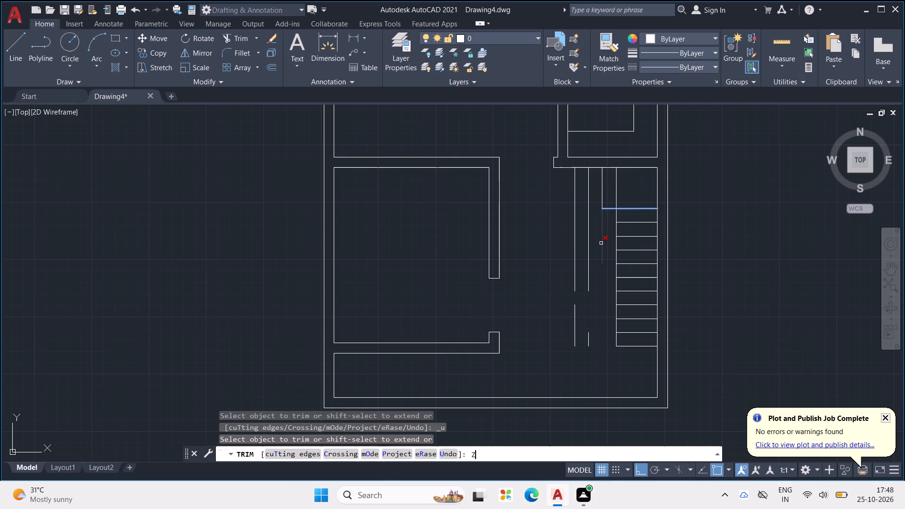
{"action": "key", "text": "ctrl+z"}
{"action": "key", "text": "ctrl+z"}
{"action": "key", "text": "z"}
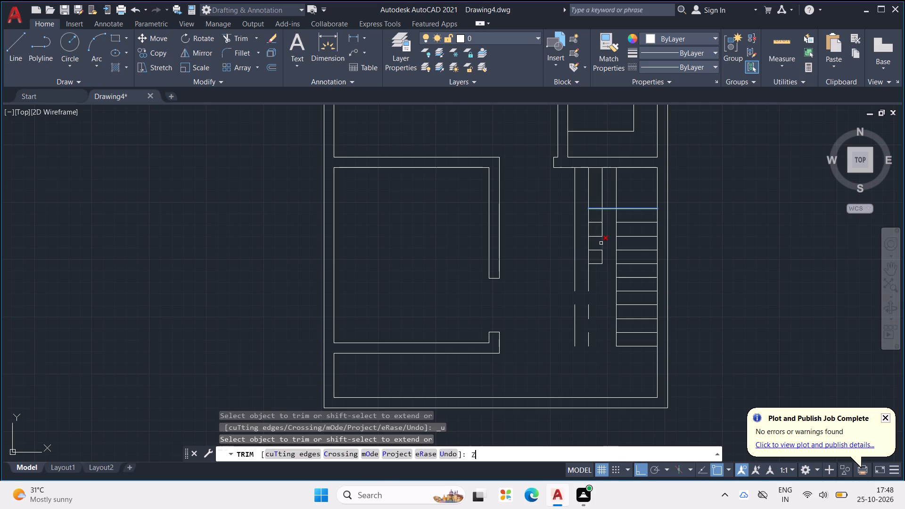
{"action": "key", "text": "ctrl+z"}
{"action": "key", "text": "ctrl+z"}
Trim the leftover pieces below the corner landing's lower line, keeping the three short vertical treads left of the landing.
{"action": "left_click_drag", "start_coordinate": [608, 225], "coordinate": [553, 212]}
{"action": "left_click_drag", "start_coordinate": [581, 219], "coordinate": [568, 297]}
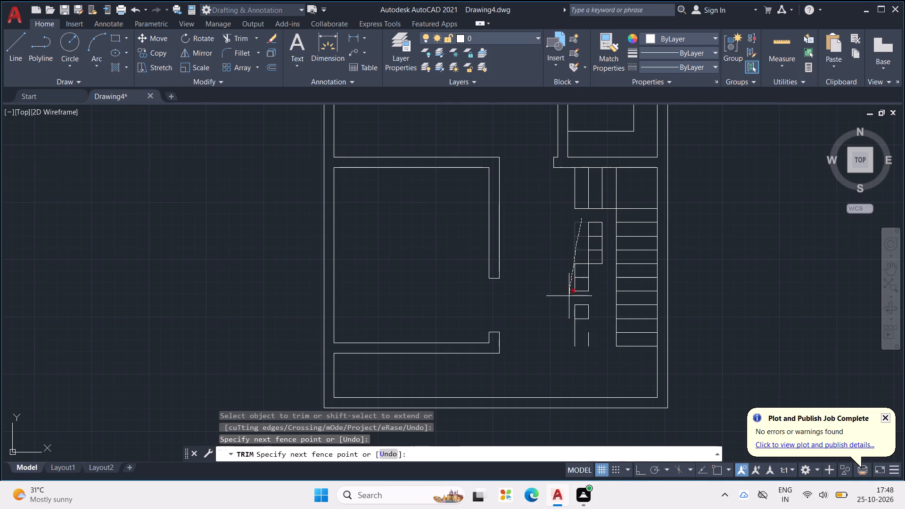
{"action": "left_click_drag", "start_coordinate": [568, 297], "coordinate": [568, 299]}
{"action": "left_click_drag", "start_coordinate": [584, 255], "coordinate": [562, 339]}
{"action": "left_click_drag", "start_coordinate": [582, 299], "coordinate": [576, 337]}
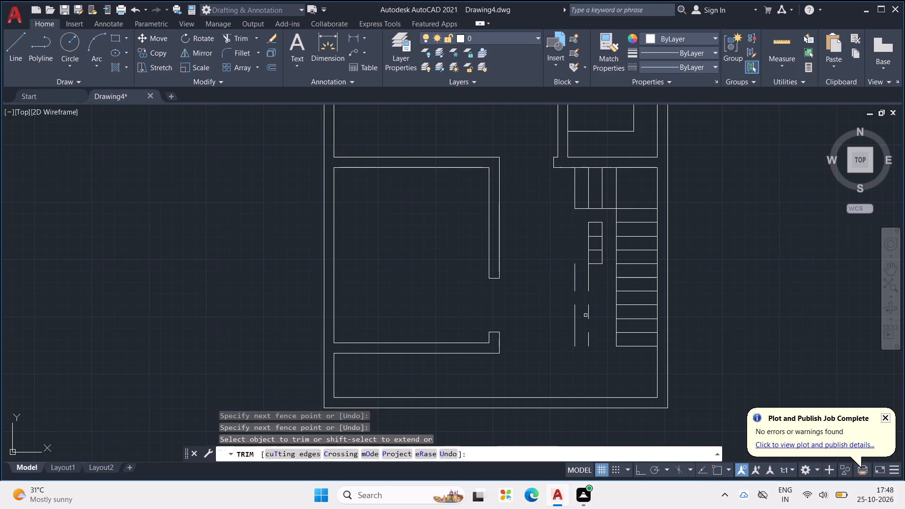
{"action": "left_click_drag", "start_coordinate": [592, 304], "coordinate": [572, 333]}
{"action": "left_click_drag", "start_coordinate": [591, 335], "coordinate": [576, 352]}
{"action": "left_click_drag", "start_coordinate": [596, 279], "coordinate": [563, 283]}
{"action": "left_click_drag", "start_coordinate": [599, 219], "coordinate": [587, 292]}
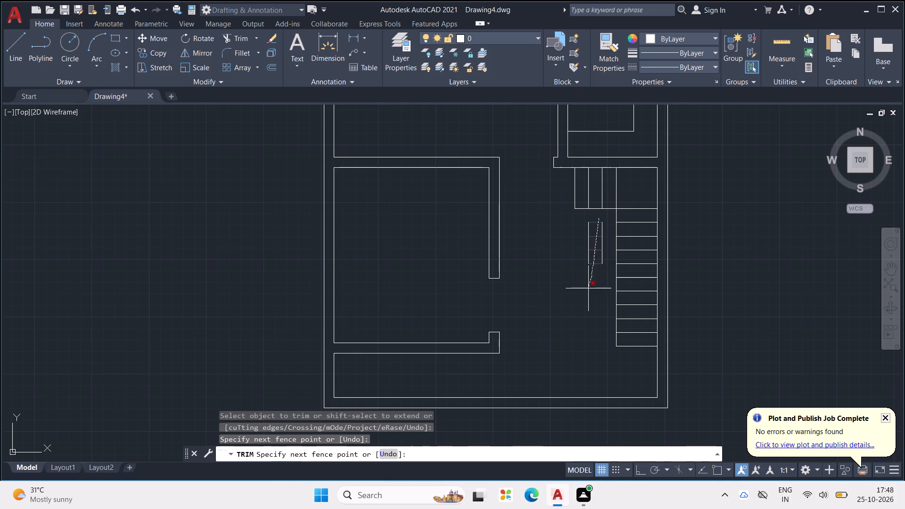
{"action": "left_click_drag", "start_coordinate": [587, 292], "coordinate": [586, 294]}
{"action": "left_click_drag", "start_coordinate": [604, 250], "coordinate": [574, 246]}
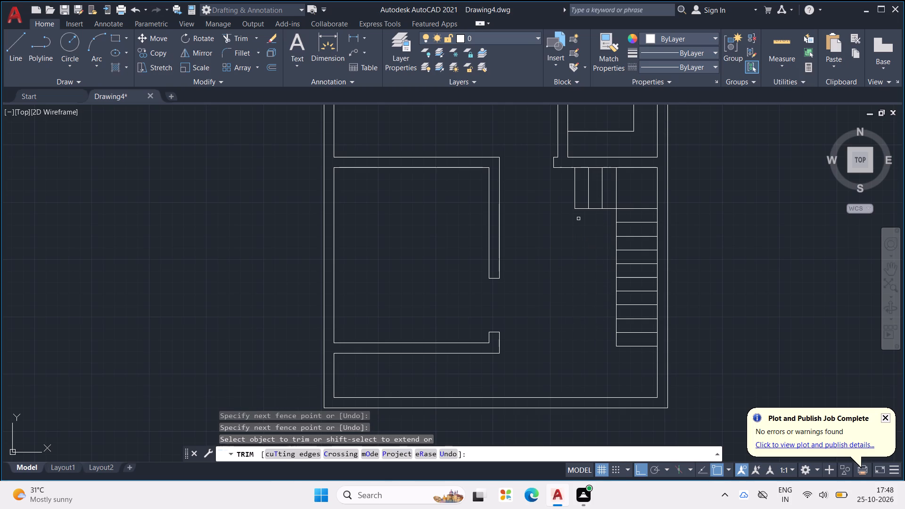
{"action": "key", "text": "grave"}
{"action": "key", "text": "grave"}
{"action": "key", "text": "grave"}
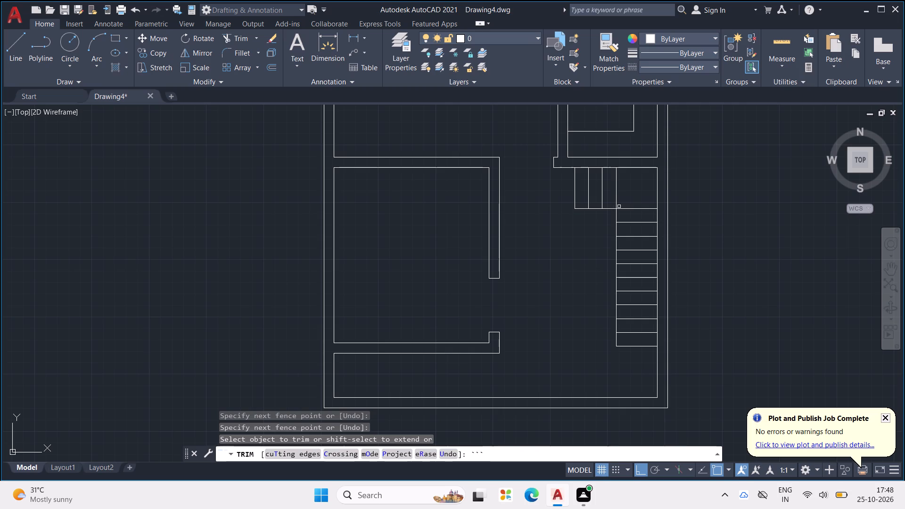
{"action": "key", "text": "Escape"}
{"action": "key", "text": "Escape"}
{"action": "key", "text": "Escape"}
{"action": "key", "text": "Escape"}
{"action": "key", "text": "Escape"}
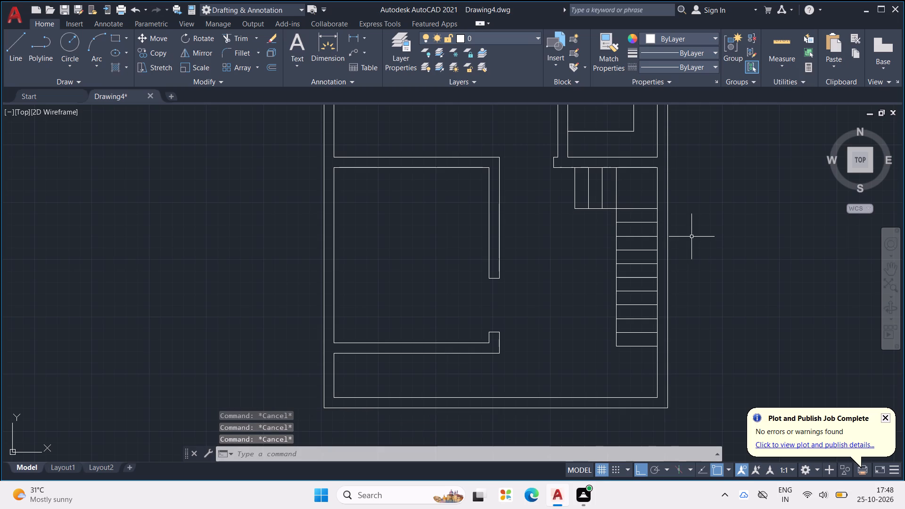
With Ortho off, draw a diagonal winder line from the landing's inner lower corner to the right wall's inner face.
{"action": "key", "text": "l"}
{"action": "key", "text": "space"}
{"action": "scroll", "coordinate": [620, 210], "scroll_direction": "up", "scroll_amount": 1}
{"action": "middle_click_drag", "start_coordinate": [620, 210], "coordinate": [510, 291]}
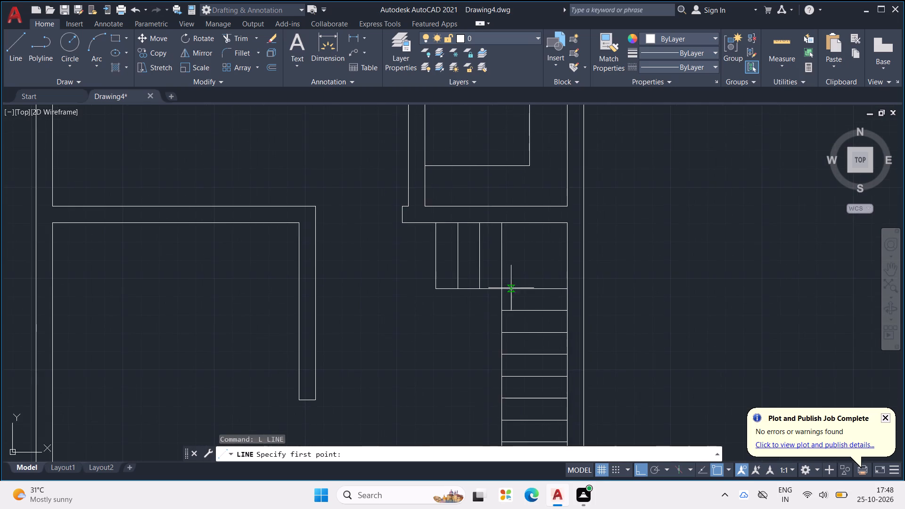
{"action": "scroll", "coordinate": [506, 288], "scroll_direction": "up", "scroll_amount": 2}
{"action": "left_click_drag", "start_coordinate": [495, 288], "coordinate": [510, 279]}
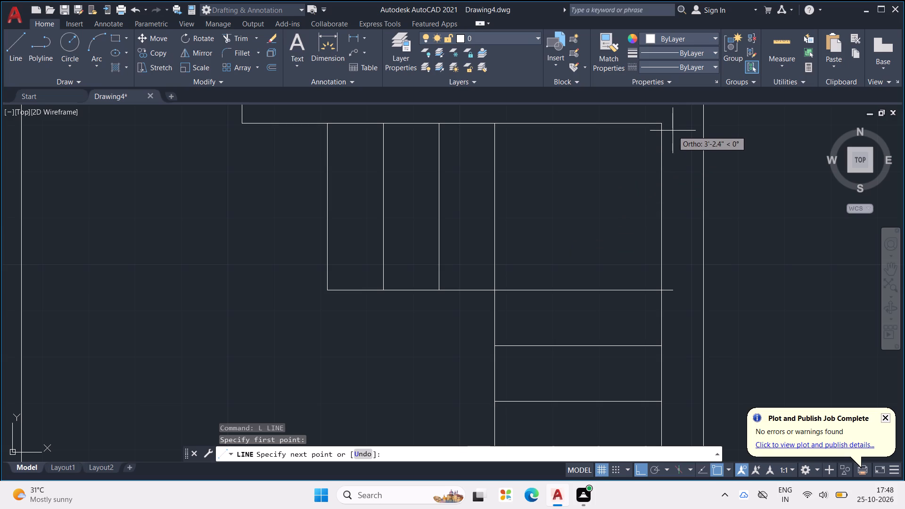
{"action": "key", "text": "F8"}
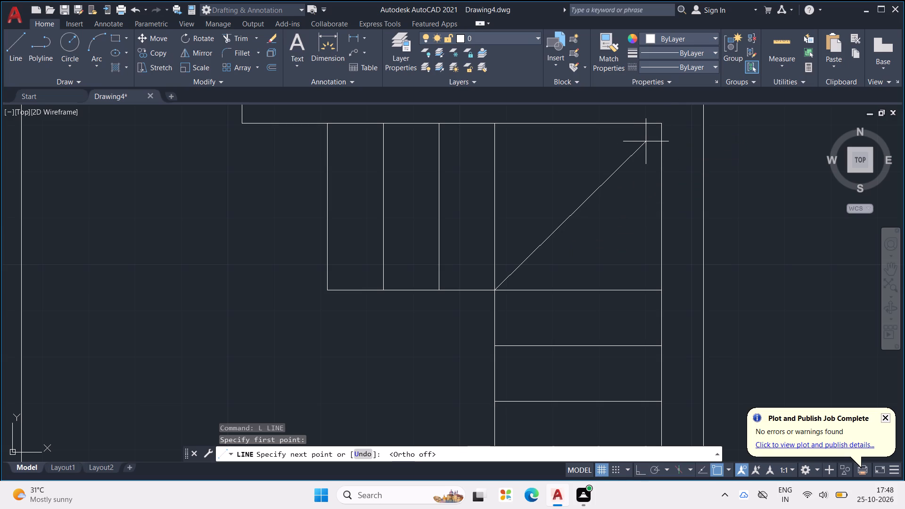
{"action": "left_click", "coordinate": [661, 180]}
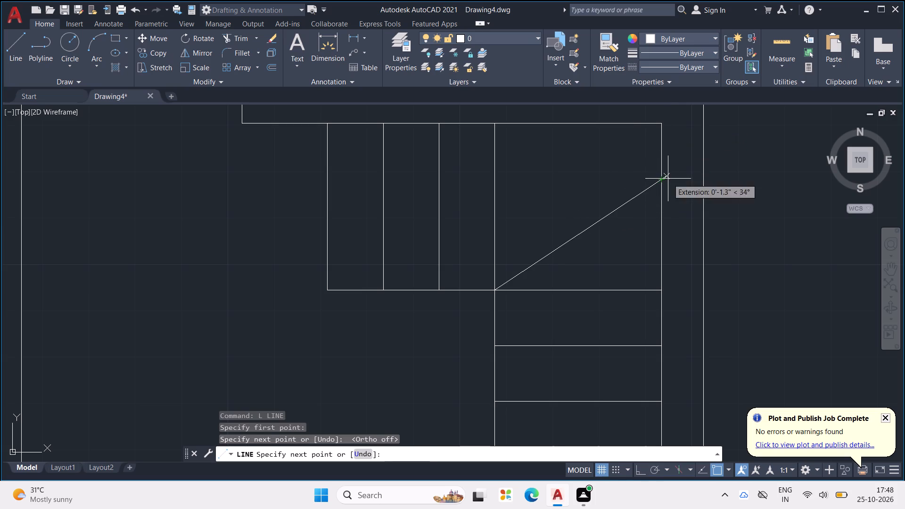
{"action": "key", "text": "Escape"}
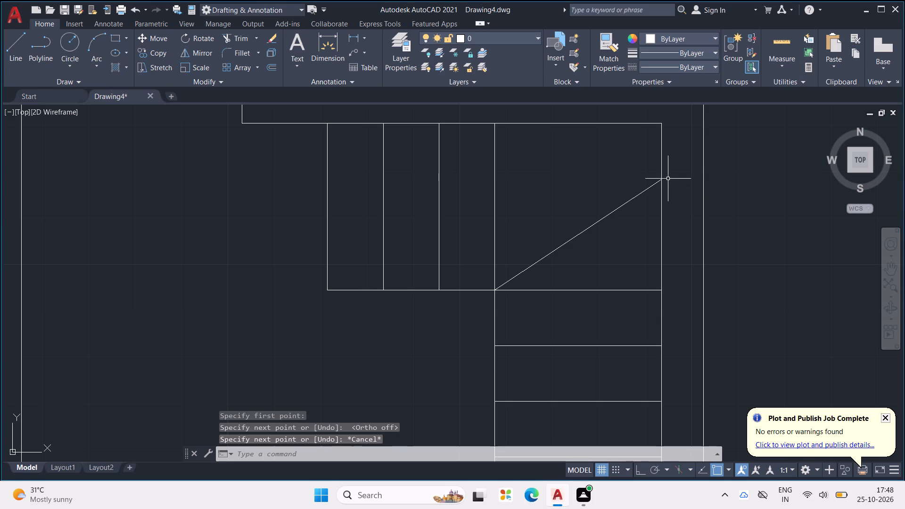
Draw a second diagonal winder line from the same landing corner to the wall line above the landing.
{"action": "type", "text": "L"}
{"action": "key", "text": "space"}
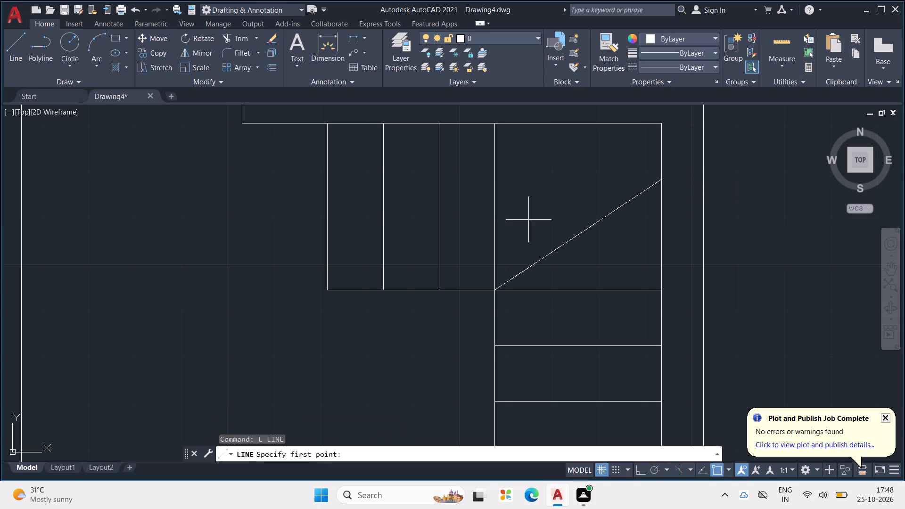
{"action": "left_click_drag", "start_coordinate": [495, 289], "coordinate": [499, 281]}
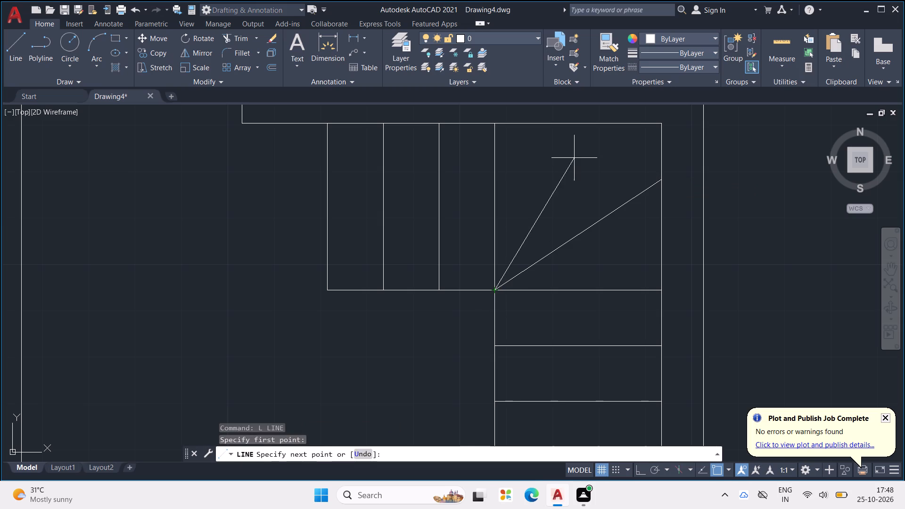
{"action": "left_click", "coordinate": [594, 125]}
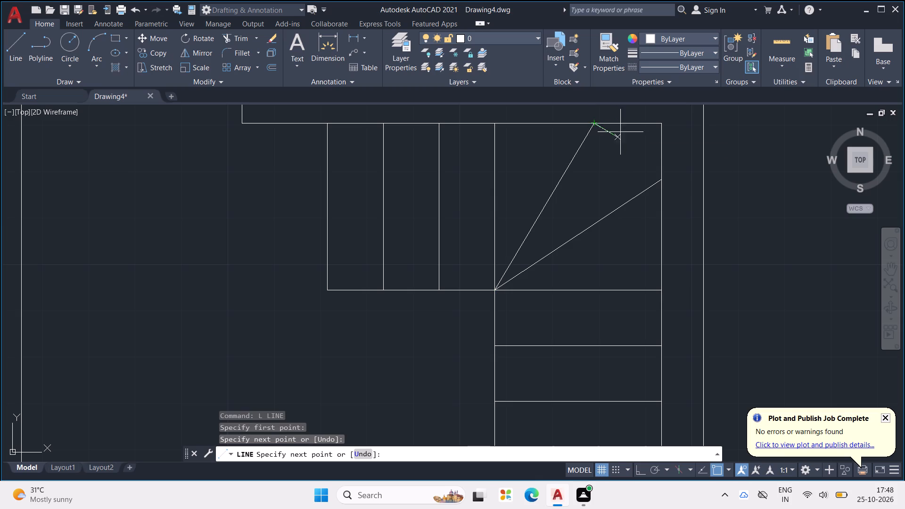
{"action": "key", "text": "Escape"}
{"action": "scroll", "coordinate": [658, 184], "scroll_direction": "down", "scroll_amount": 4}
{"action": "key", "text": "Escape"}
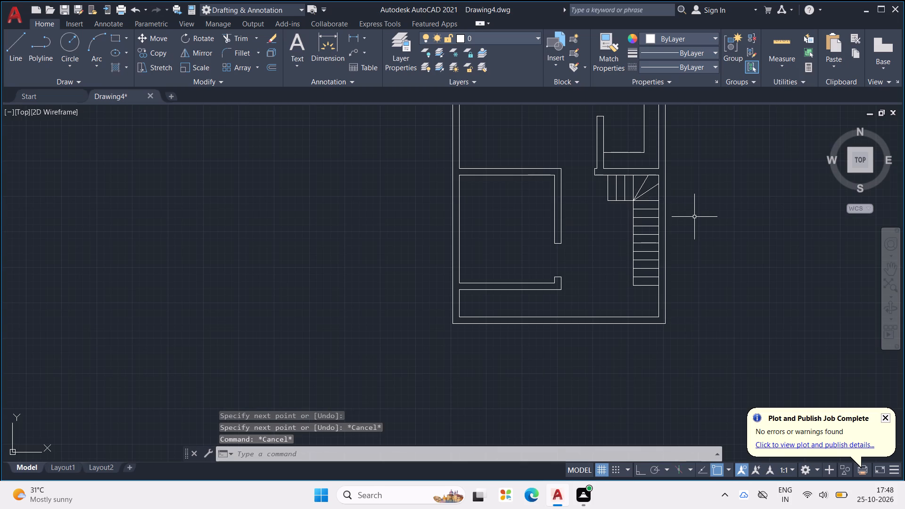
{"action": "key", "text": "Escape"}
{"action": "key", "text": "Escape"}
Offset the left wall's inner line in the front strip 5' to the right.
{"action": "scroll", "coordinate": [688, 206], "scroll_direction": "down", "scroll_amount": 2}
{"action": "scroll", "coordinate": [614, 240], "scroll_direction": "up", "scroll_amount": 3}
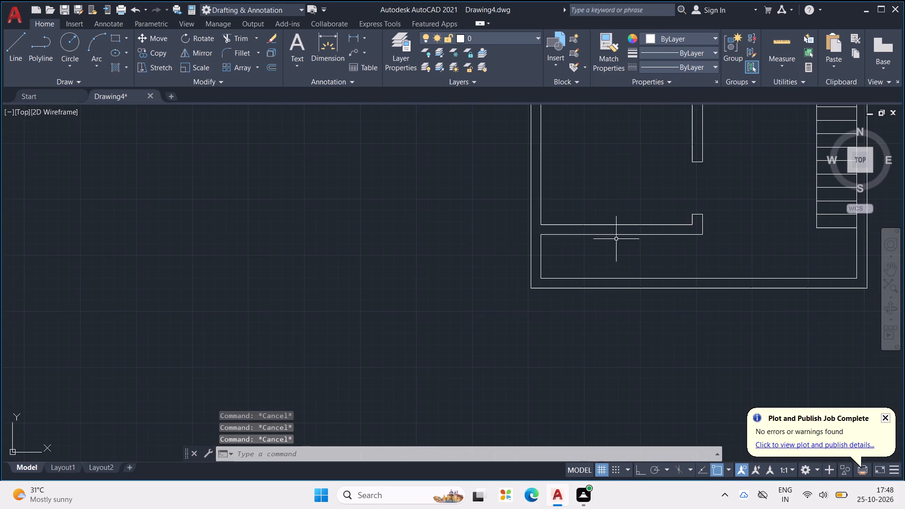
{"action": "middle_click_drag", "start_coordinate": [644, 244], "coordinate": [610, 183]}
{"action": "scroll", "coordinate": [611, 209], "scroll_direction": "up", "scroll_amount": 2}
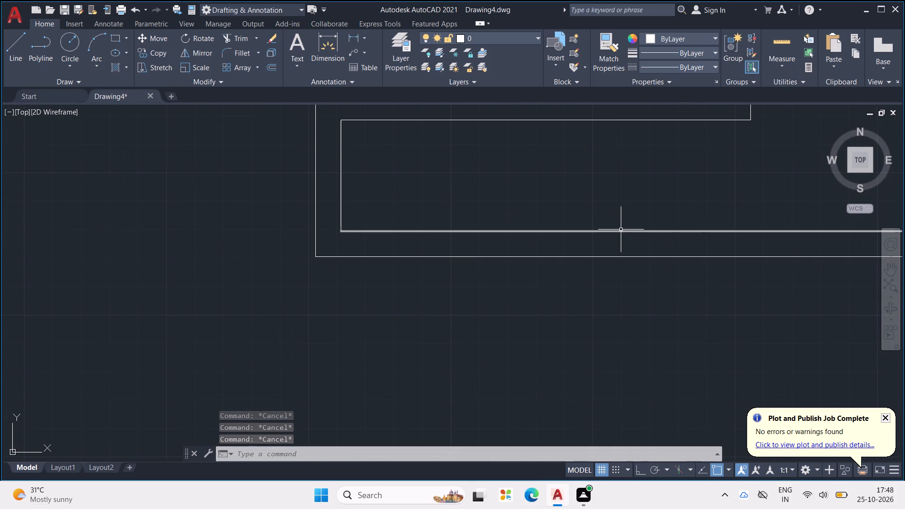
{"action": "type", "text": "OFF"}
{"action": "key", "text": "space"}
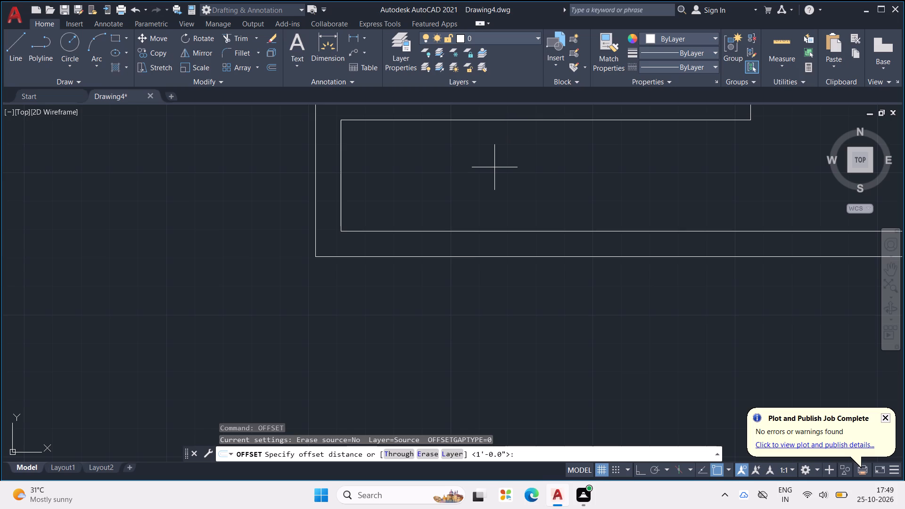
{"action": "key", "text": "5"}
{"action": "key", "text": "apostrophe"}
{"action": "key", "text": "Return"}
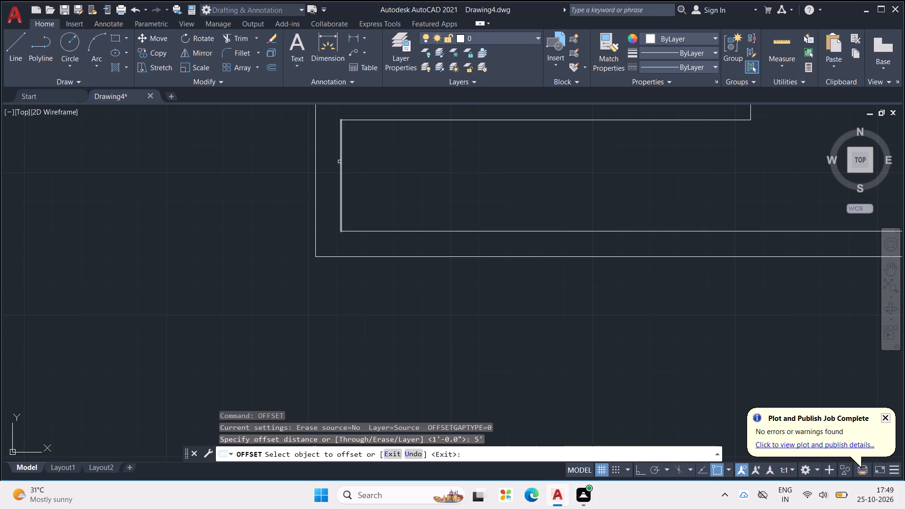
{"action": "left_click", "coordinate": [341, 167]}
{"action": "left_click", "coordinate": [461, 181]}
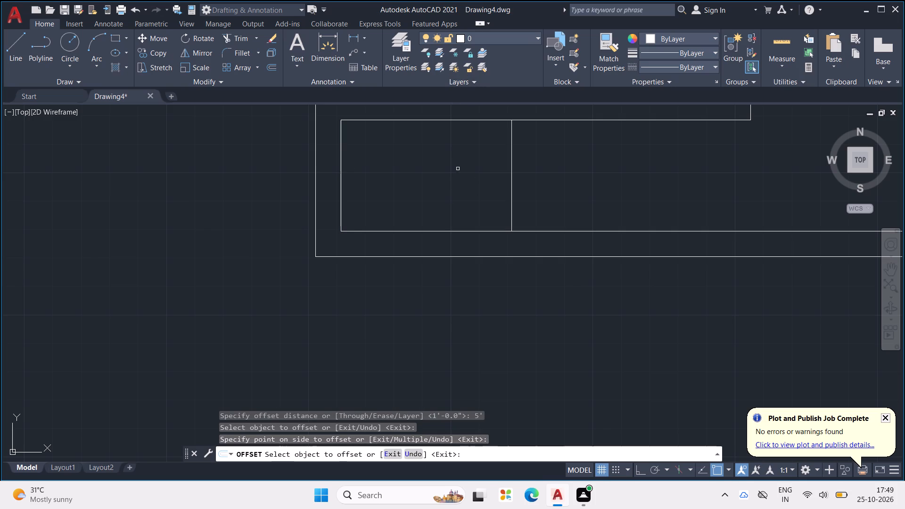
Offset the front strip's new vertical line 9" to the right to form a partition wall.
{"action": "key", "text": "Escape"}
{"action": "key", "text": "space"}
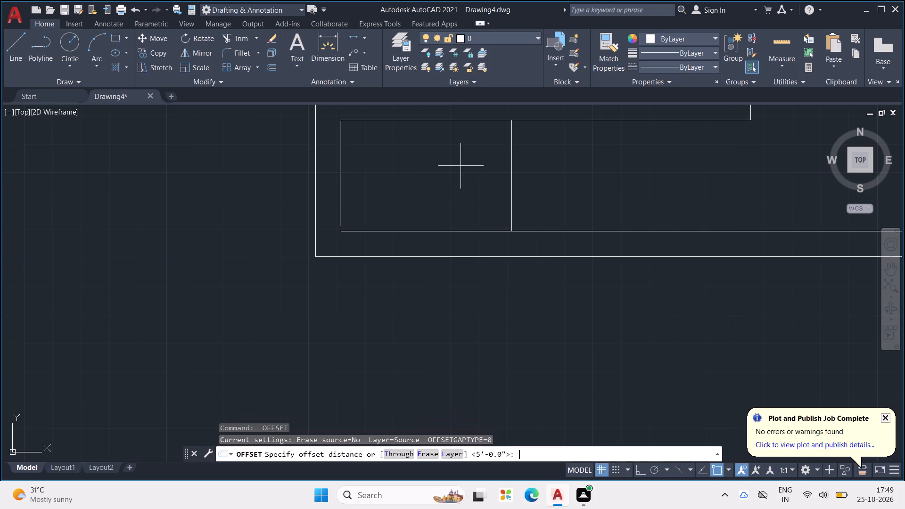
{"action": "type", "text": "9"}
{"action": "key", "text": "shift+quotedbl"}
{"action": "key", "text": "Return"}
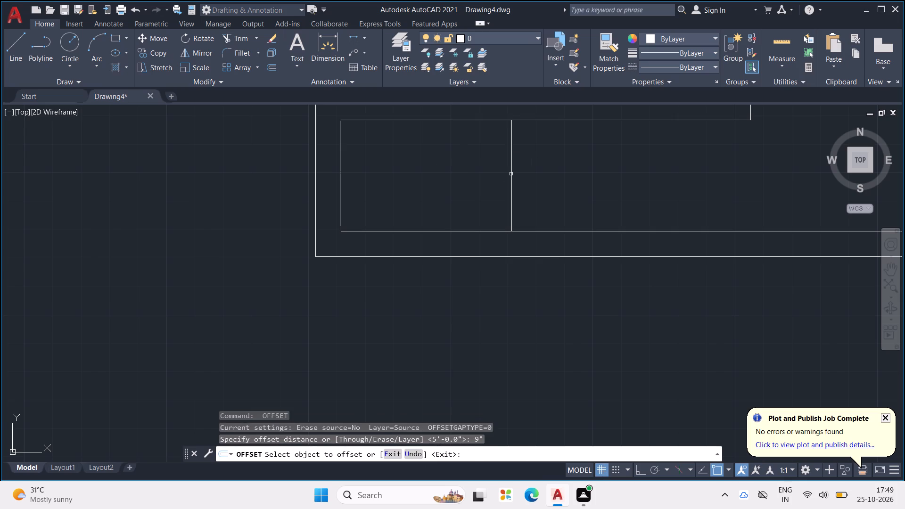
{"action": "left_click_drag", "start_coordinate": [513, 174], "coordinate": [527, 178]}
{"action": "left_click", "coordinate": [541, 177]}
{"action": "key", "text": "Escape"}
{"action": "key", "text": "Escape"}
{"action": "key", "text": "Escape"}
{"action": "key", "text": "Escape"}
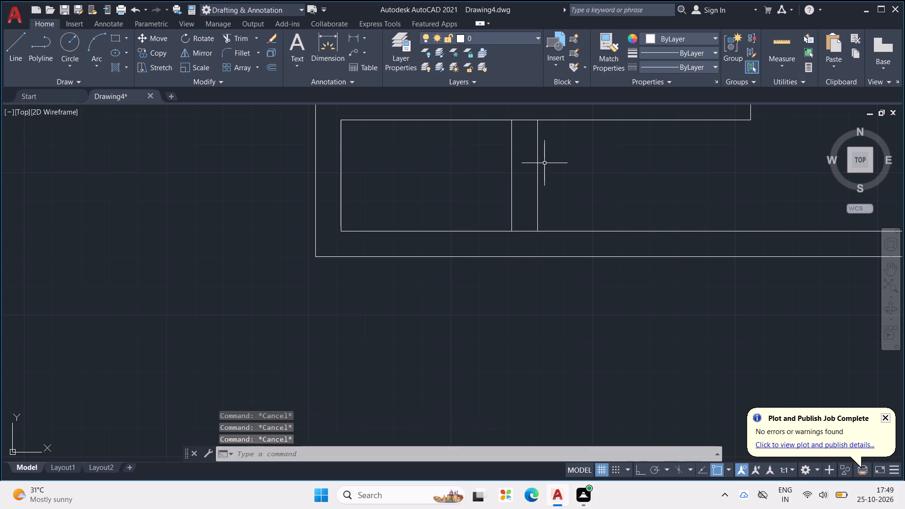
Draw two short horizontal jamb lines across the new partition, one near its upper end and one above its lower end.
{"action": "type", "text": "L"}
{"action": "key", "text": "space"}
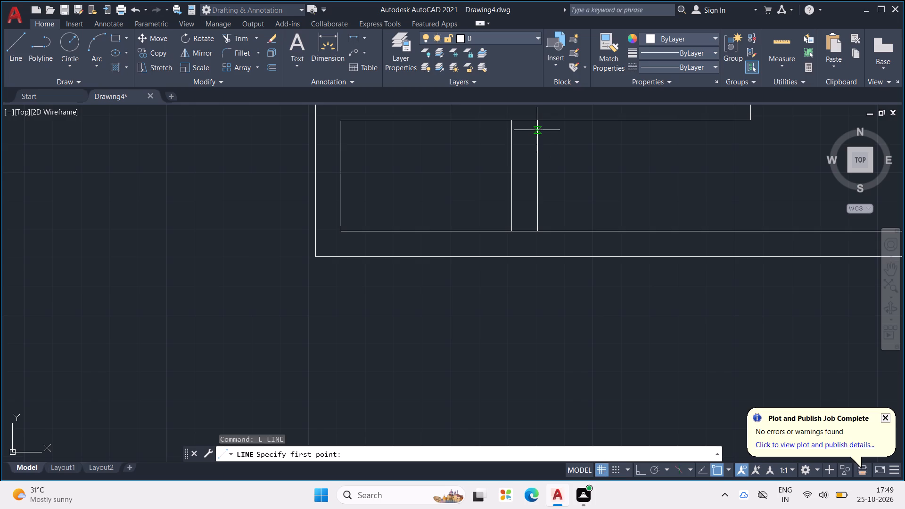
{"action": "left_click", "coordinate": [540, 129]}
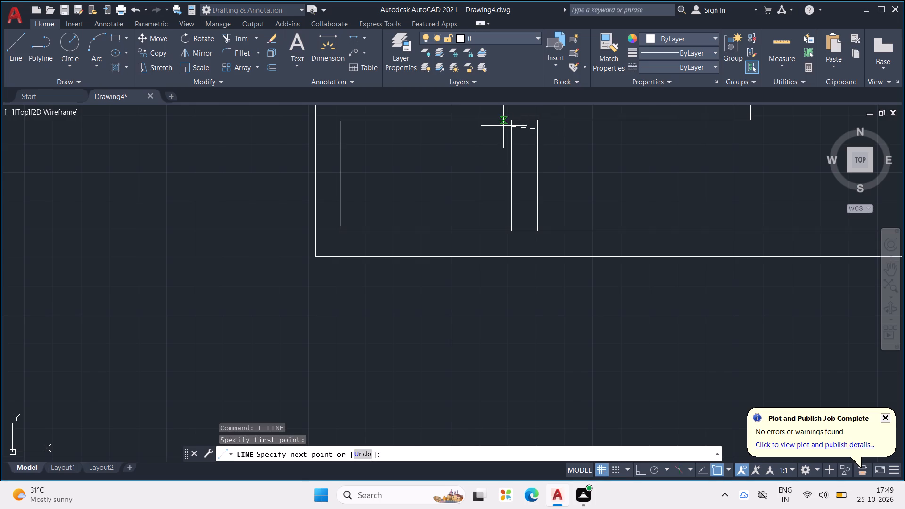
{"action": "left_click", "coordinate": [510, 132]}
{"action": "key", "text": "Escape"}
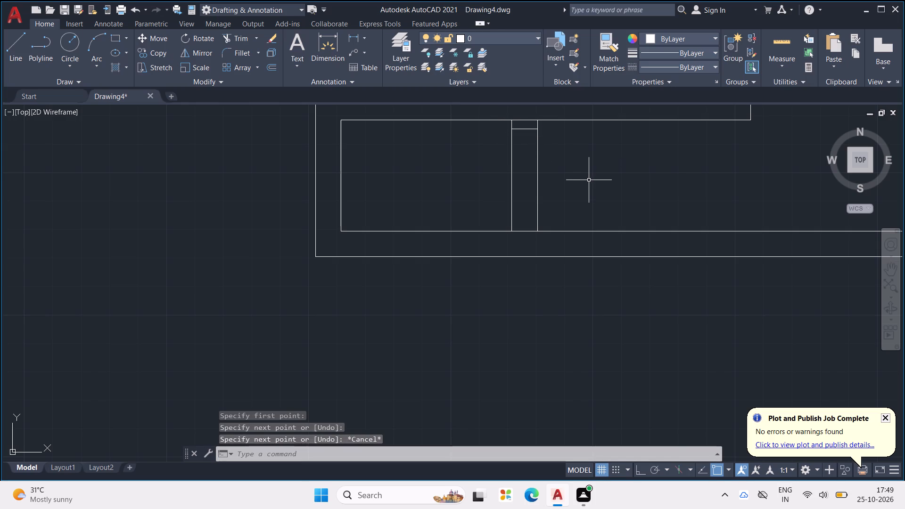
{"action": "key", "text": "space"}
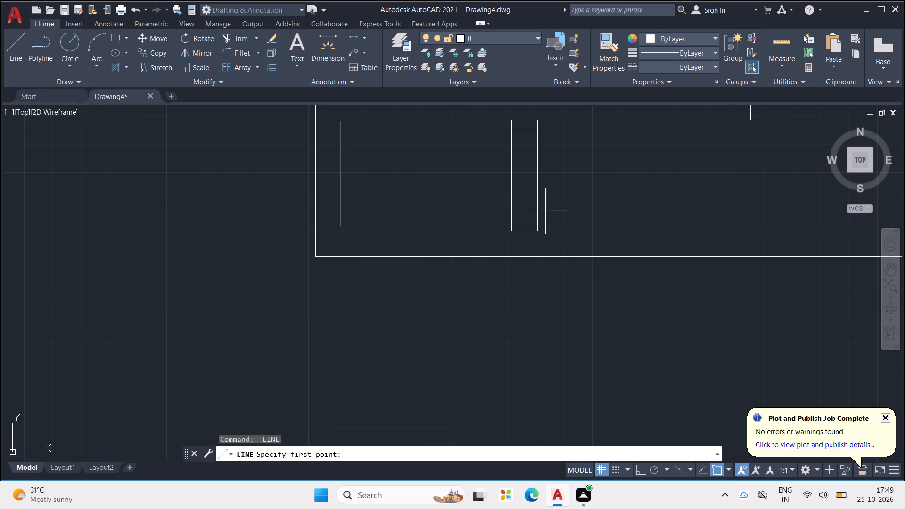
{"action": "left_click", "coordinate": [538, 203]}
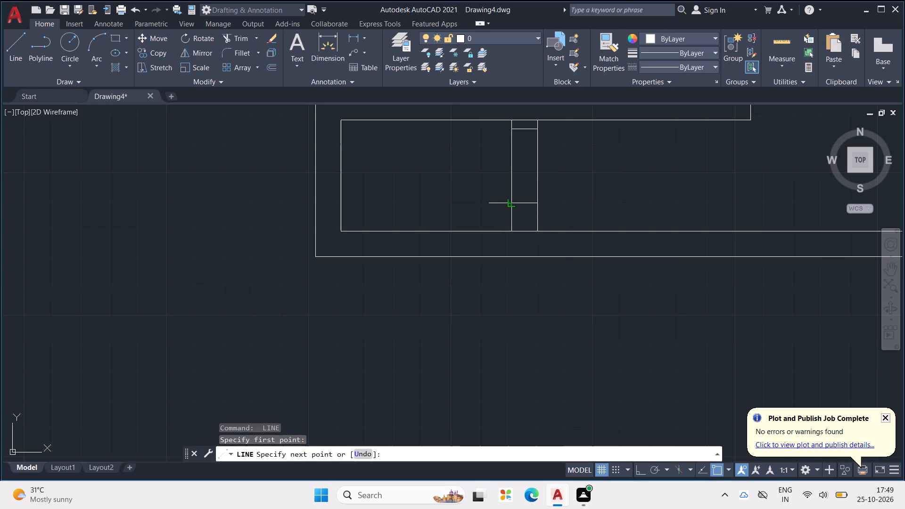
{"action": "left_click_drag", "start_coordinate": [513, 204], "coordinate": [518, 203]}
{"action": "key", "text": "Escape"}
Trim the partition between the jamb lines and remove the wall line pieces closing its upper and lower junctions.
{"action": "key", "text": "t"}
{"action": "key", "text": "r"}
{"action": "key", "text": "space"}
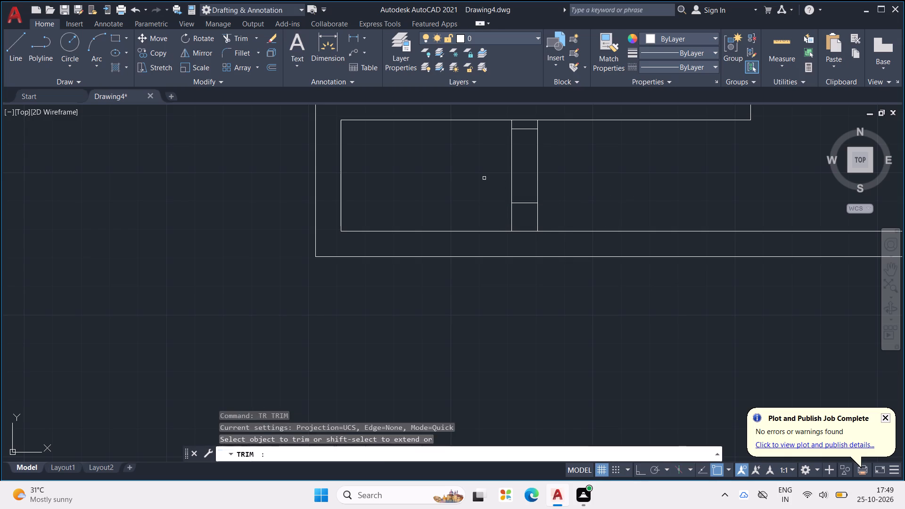
{"action": "left_click_drag", "start_coordinate": [484, 178], "coordinate": [605, 179]}
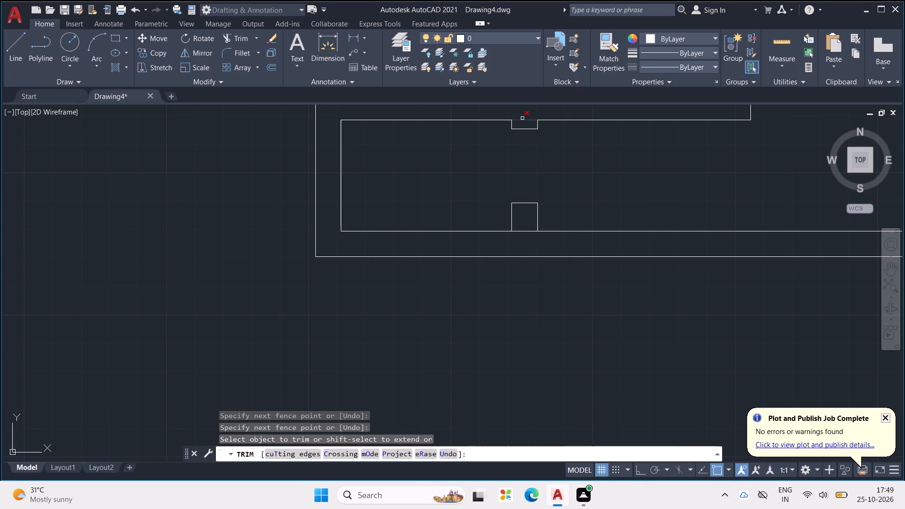
{"action": "left_click", "coordinate": [523, 118]}
{"action": "scroll", "coordinate": [536, 190], "scroll_direction": "down", "scroll_amount": 2}
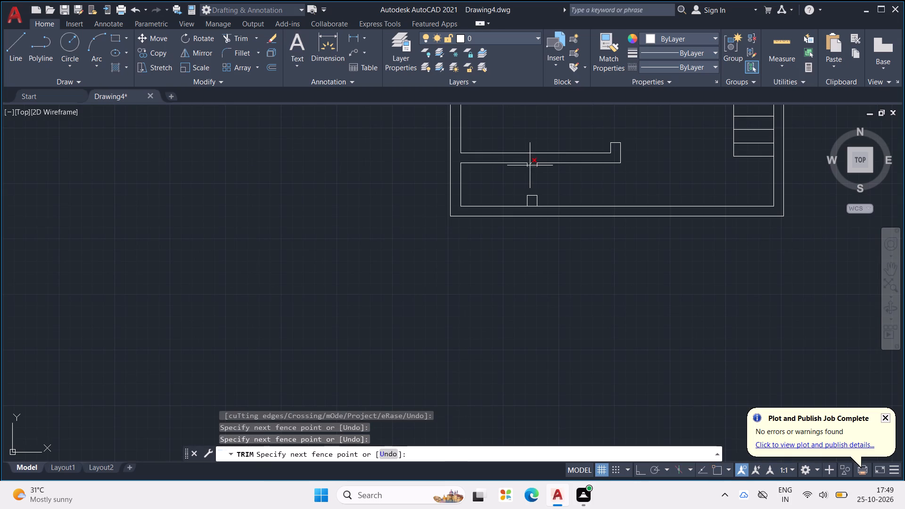
{"action": "scroll", "coordinate": [532, 162], "scroll_direction": "up", "scroll_amount": 4}
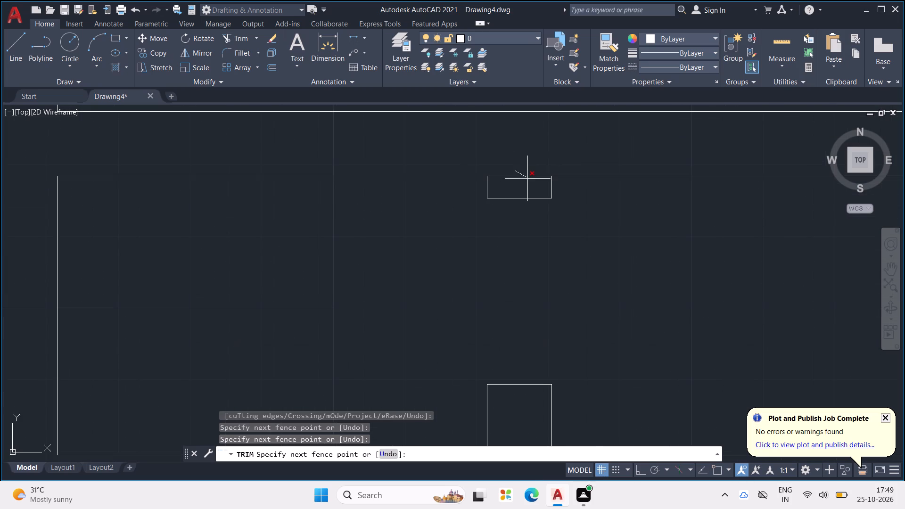
{"action": "left_click", "coordinate": [527, 182]}
{"action": "scroll", "coordinate": [567, 196], "scroll_direction": "down", "scroll_amount": 3}
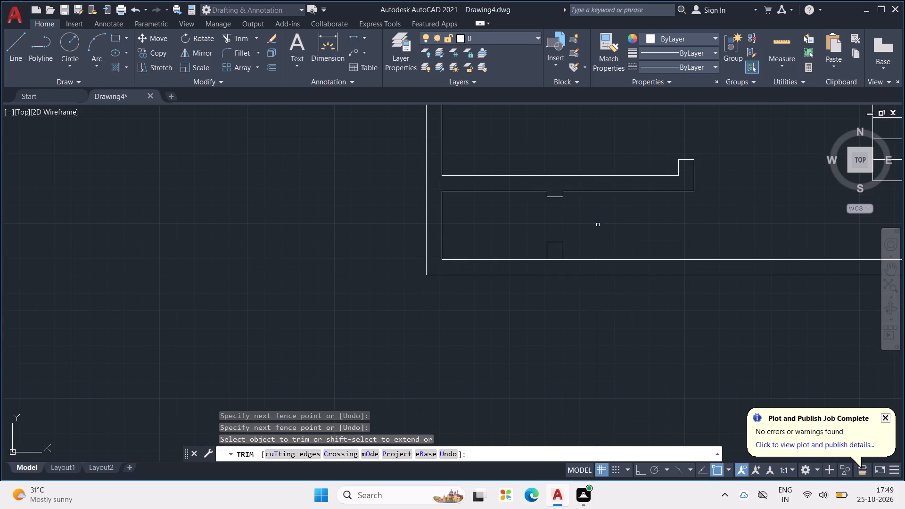
{"action": "left_click", "coordinate": [556, 260]}
{"action": "key", "text": "Escape"}
{"action": "scroll", "coordinate": [614, 242], "scroll_direction": "down", "scroll_amount": 3}
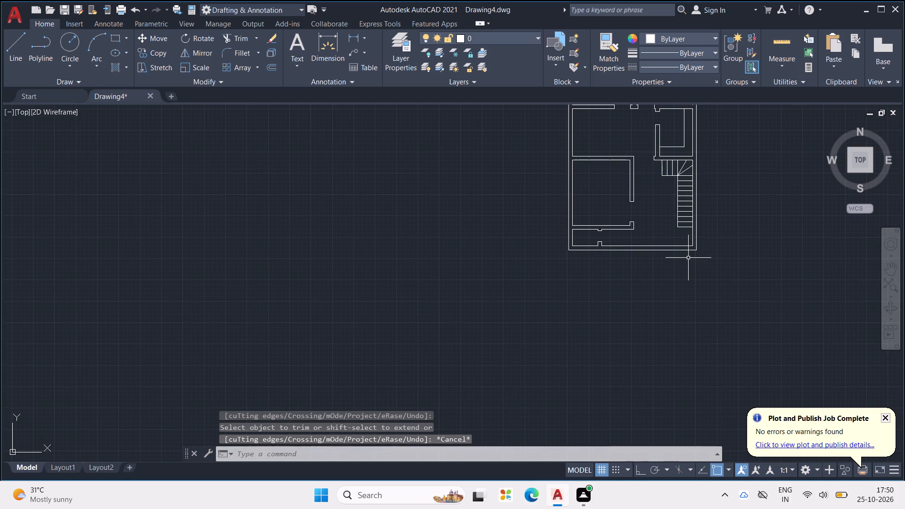
Draw two vertical lines across the front wall, at the right wall's inner face and in line with the front room's right corner.
{"action": "middle_click_drag", "start_coordinate": [689, 258], "coordinate": [579, 259]}
{"action": "key", "text": "Escape"}
{"action": "key", "text": "Escape"}
{"action": "key", "text": "Escape"}
{"action": "scroll", "coordinate": [640, 256], "scroll_direction": "up", "scroll_amount": 1}
{"action": "middle_click_drag", "start_coordinate": [633, 256], "coordinate": [645, 260]}
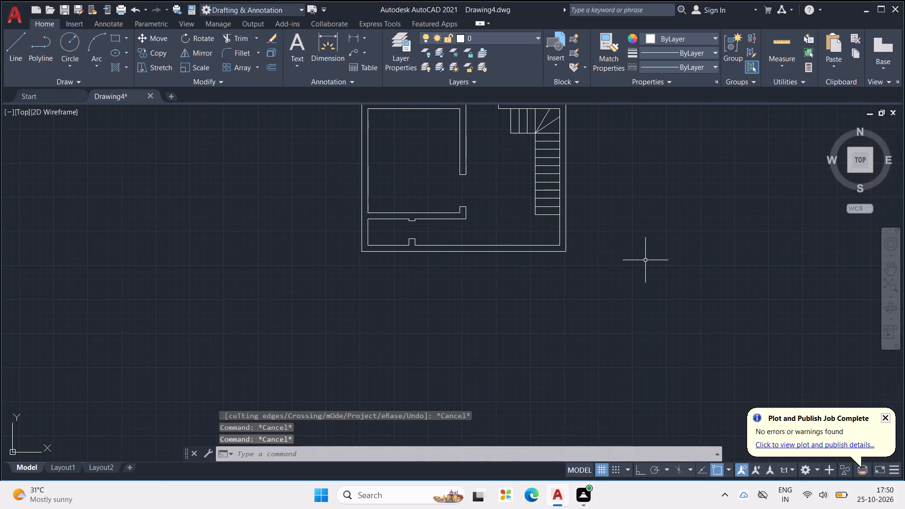
{"action": "type", "text": "L"}
{"action": "key", "text": "space"}
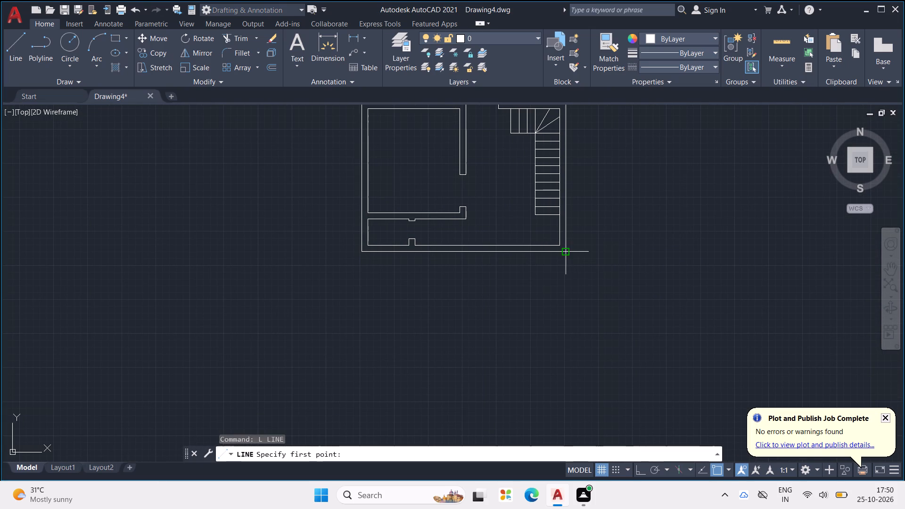
{"action": "scroll", "coordinate": [559, 247], "scroll_direction": "up", "scroll_amount": 3}
{"action": "left_click", "coordinate": [551, 238]}
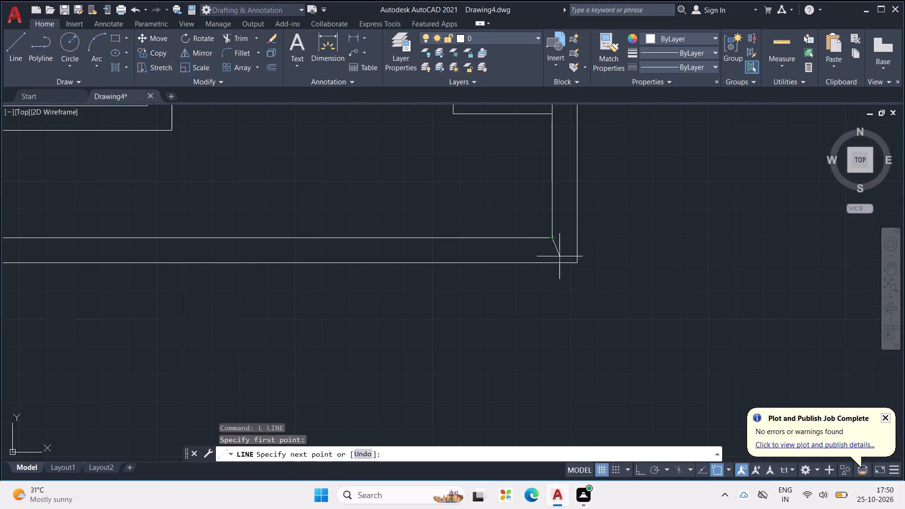
{"action": "left_click", "coordinate": [556, 260]}
{"action": "key", "text": "Escape"}
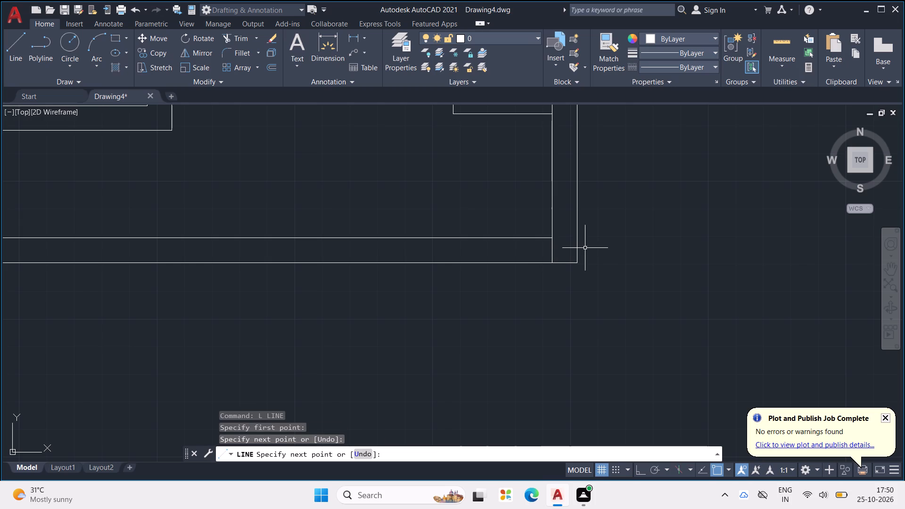
{"action": "key", "text": "space"}
{"action": "scroll", "coordinate": [498, 253], "scroll_direction": "down", "scroll_amount": 2}
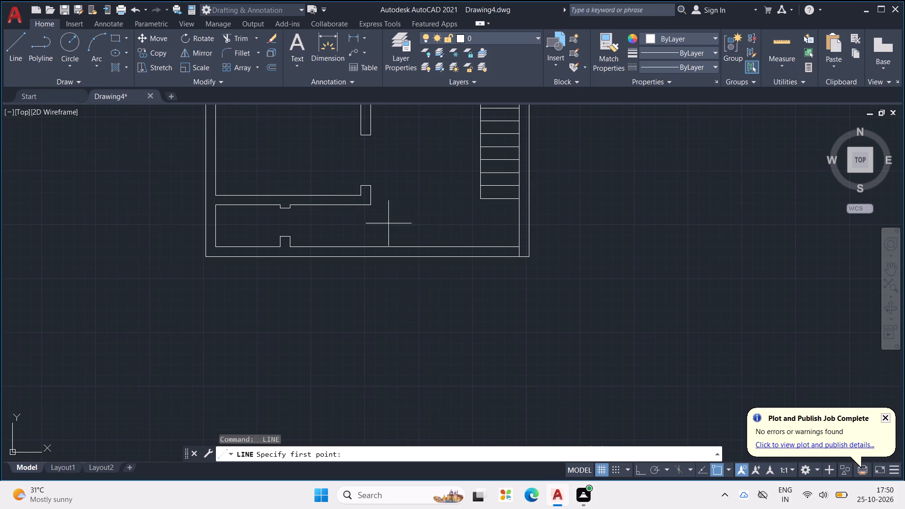
{"action": "left_click", "coordinate": [373, 244]}
{"action": "left_click_drag", "start_coordinate": [372, 256], "coordinate": [381, 253]}
{"action": "key", "text": "Escape"}
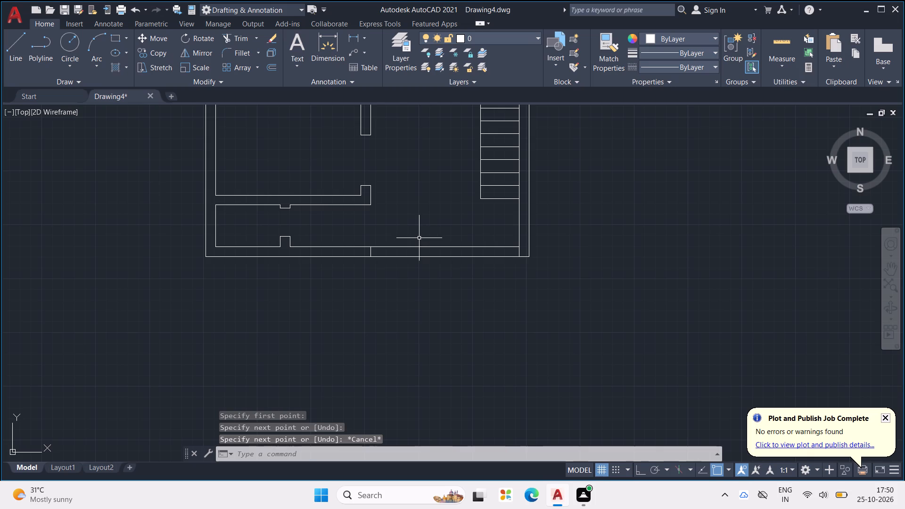
Trim both front wall lines between the two jamb lines to open the entrance.
{"action": "key", "text": "t"}
{"action": "type", "text": "R"}
{"action": "key", "text": "space"}
{"action": "left_click_drag", "start_coordinate": [417, 233], "coordinate": [411, 273]}
{"action": "key", "text": "Escape"}
{"action": "key", "text": "Escape"}
{"action": "key", "text": "Escape"}
{"action": "key", "text": "Escape"}
{"action": "key", "text": "Escape"}
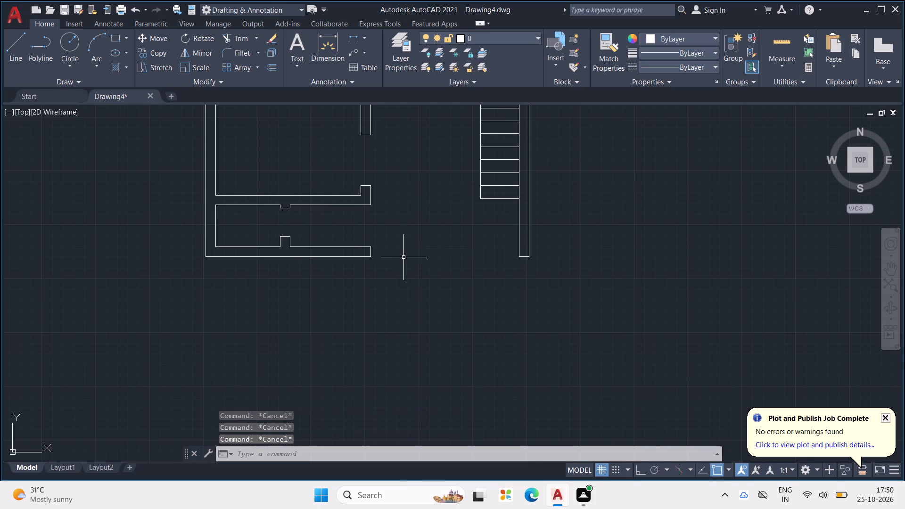
Draw a horizontal construction line across the entrance opening between the midpoints of its two jambs.
{"action": "key", "text": "l"}
{"action": "key", "text": "space"}
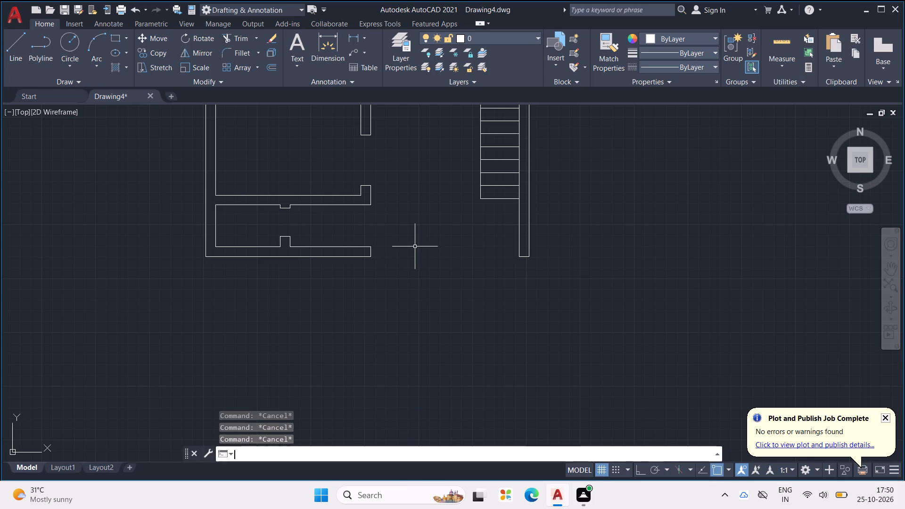
{"action": "scroll", "coordinate": [372, 251], "scroll_direction": "up", "scroll_amount": 2}
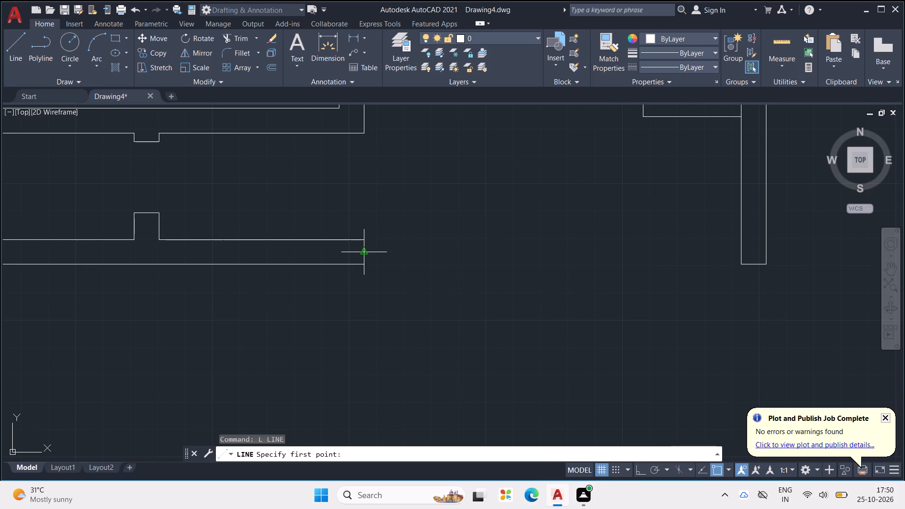
{"action": "left_click_drag", "start_coordinate": [365, 254], "coordinate": [375, 251]}
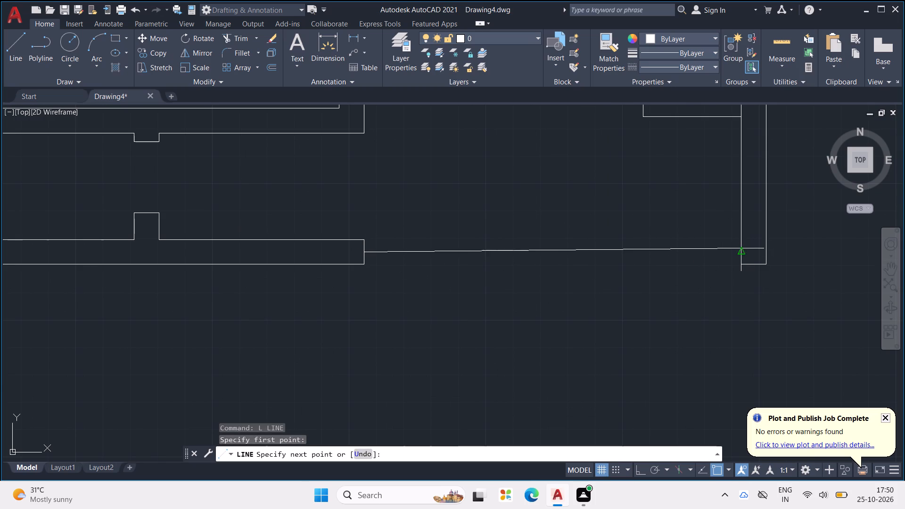
{"action": "left_click", "coordinate": [740, 255]}
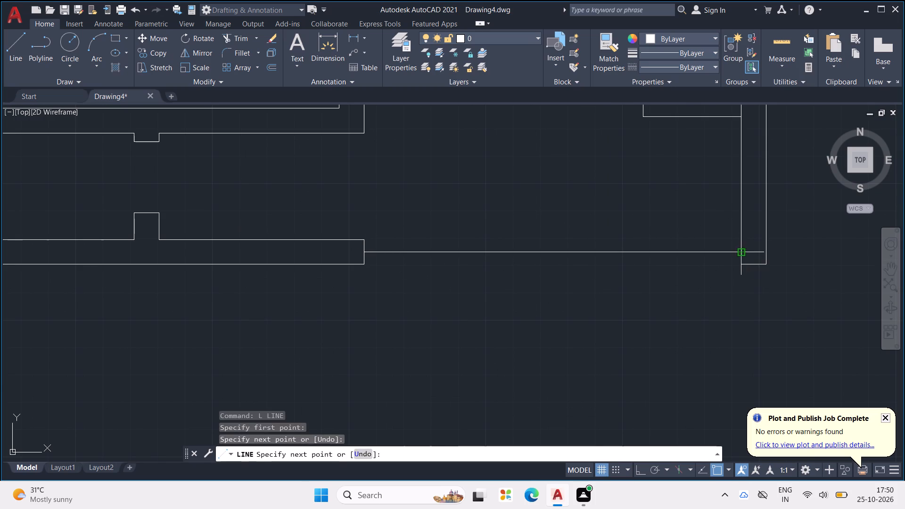
{"action": "key", "text": "Escape"}
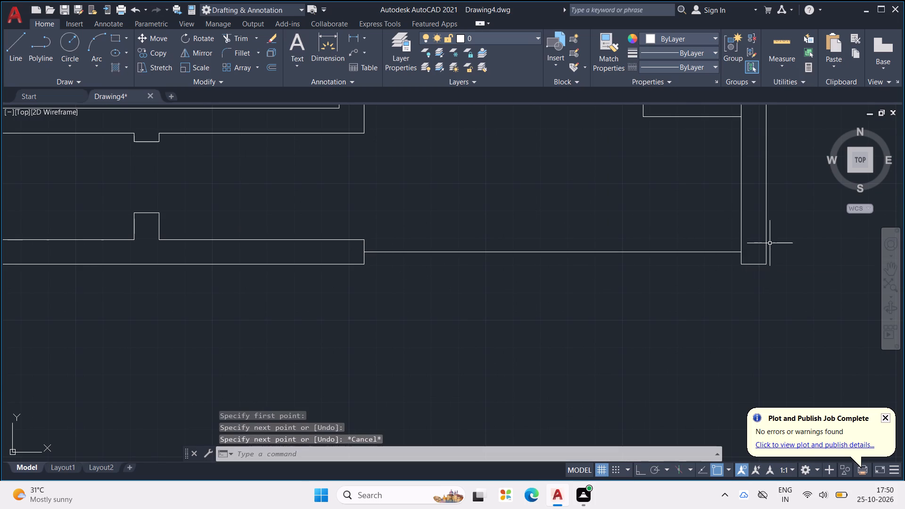
Draw two gate lines from the right jamb's outer and inner corners, meeting at the entrance centre line's midpoint.
{"action": "type", "text": "L"}
{"action": "key", "text": "space"}
{"action": "left_click", "coordinate": [743, 266]}
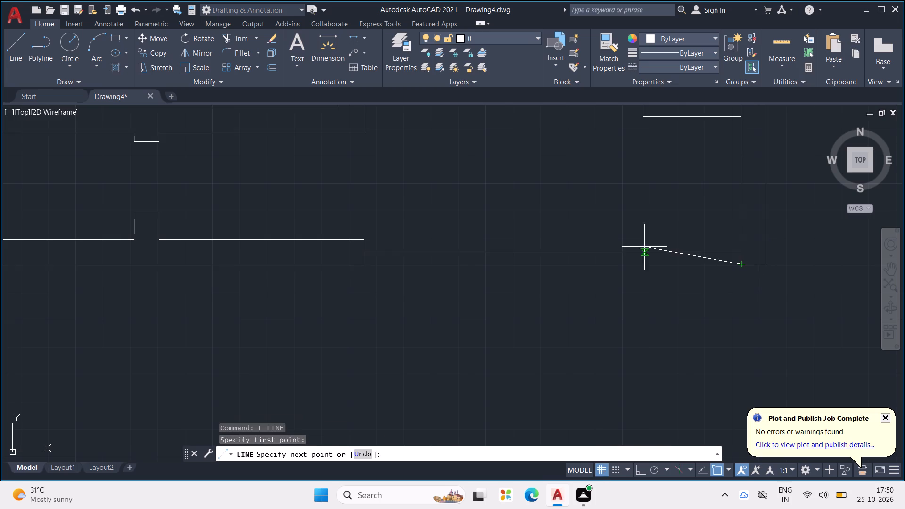
{"action": "left_click", "coordinate": [553, 253]}
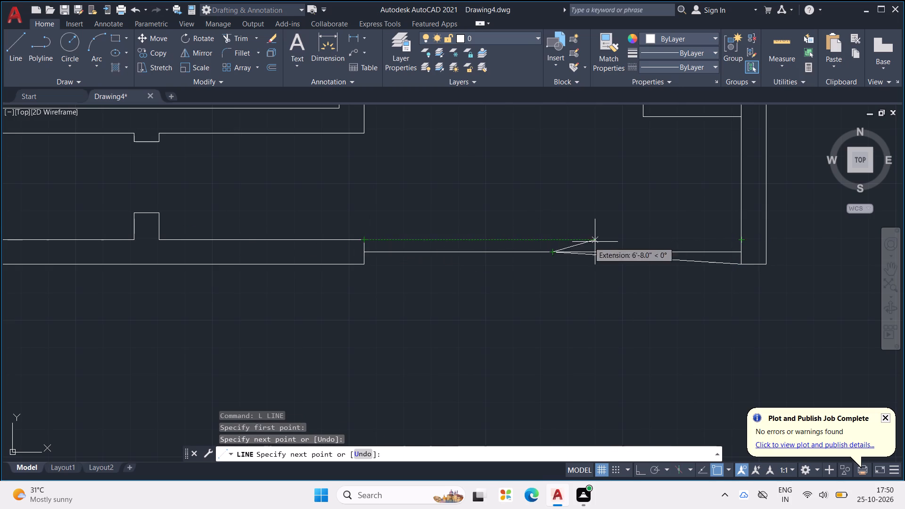
{"action": "left_click", "coordinate": [740, 245]}
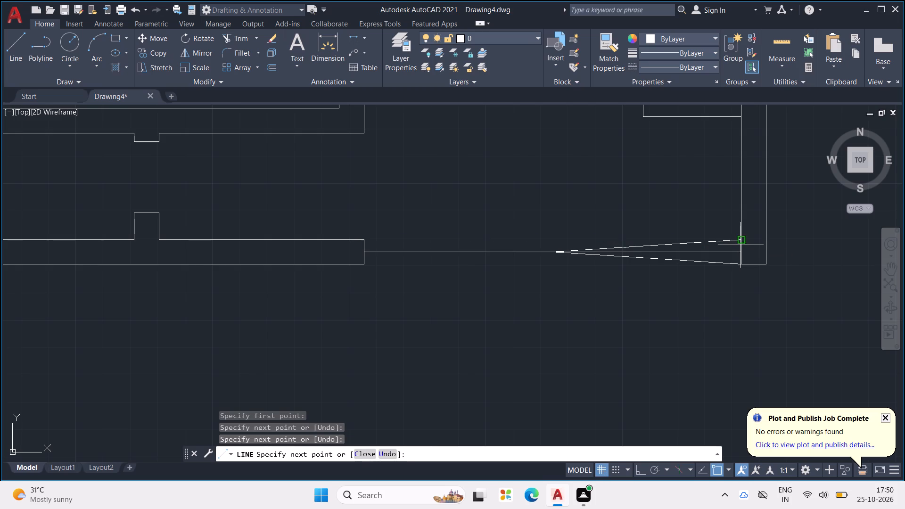
{"action": "key", "text": "Escape"}
Draw the matching gate lines from the left jamb's outer and inner corners, meeting near the centre of the opening.
{"action": "key", "text": "space"}
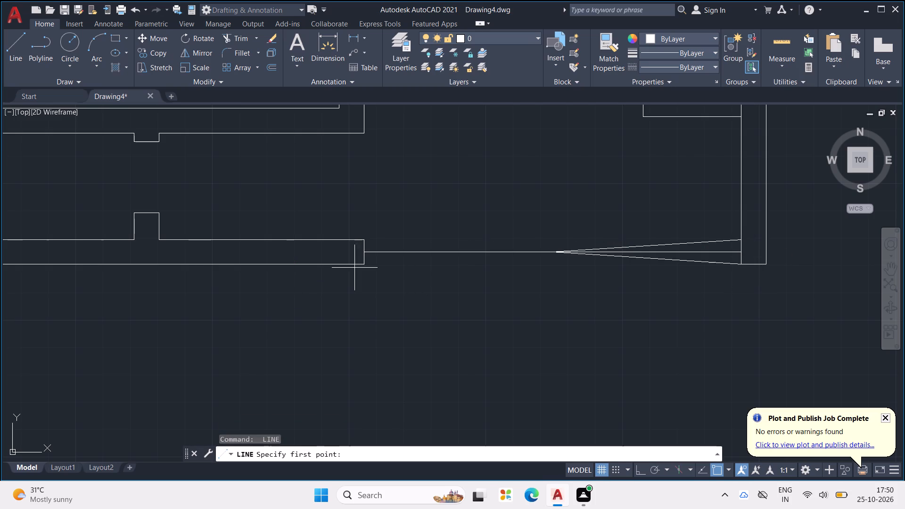
{"action": "left_click_drag", "start_coordinate": [362, 264], "coordinate": [372, 262]}
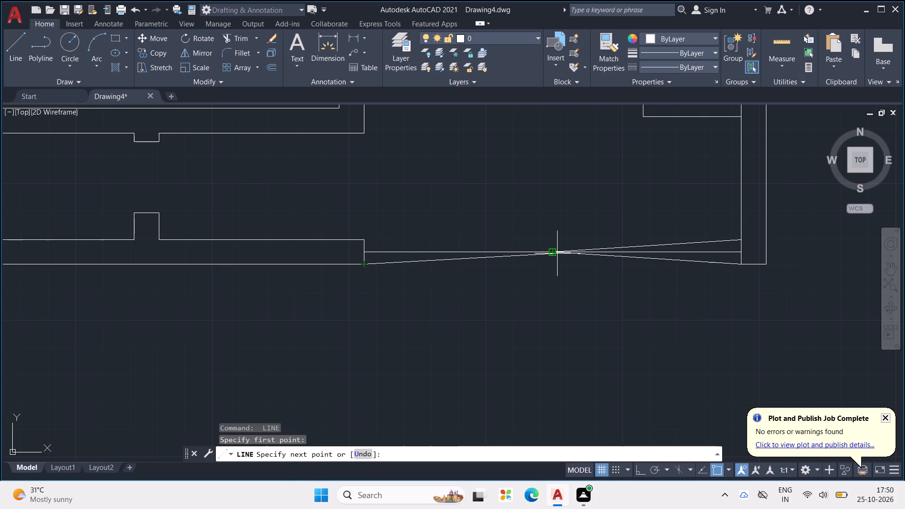
{"action": "left_click", "coordinate": [558, 253]}
{"action": "scroll", "coordinate": [477, 249], "scroll_direction": "up", "scroll_amount": 4}
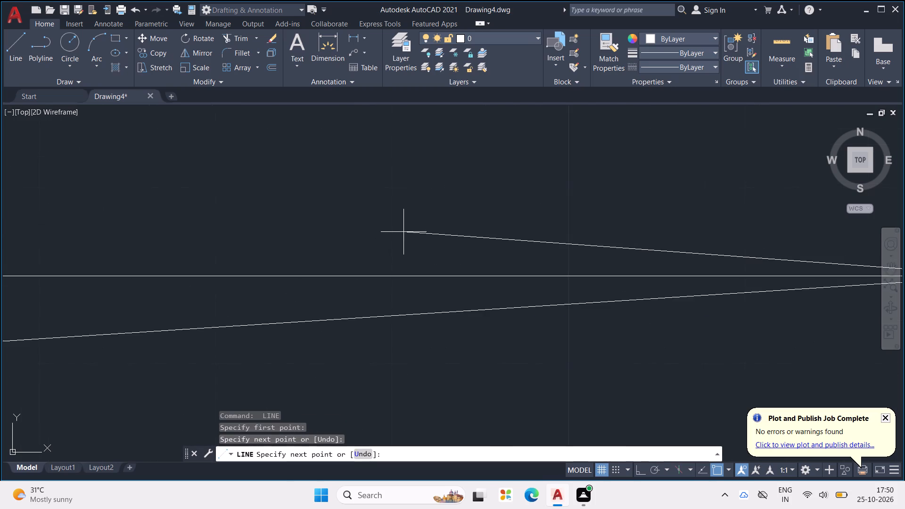
{"action": "scroll", "coordinate": [411, 232], "scroll_direction": "down", "scroll_amount": 4}
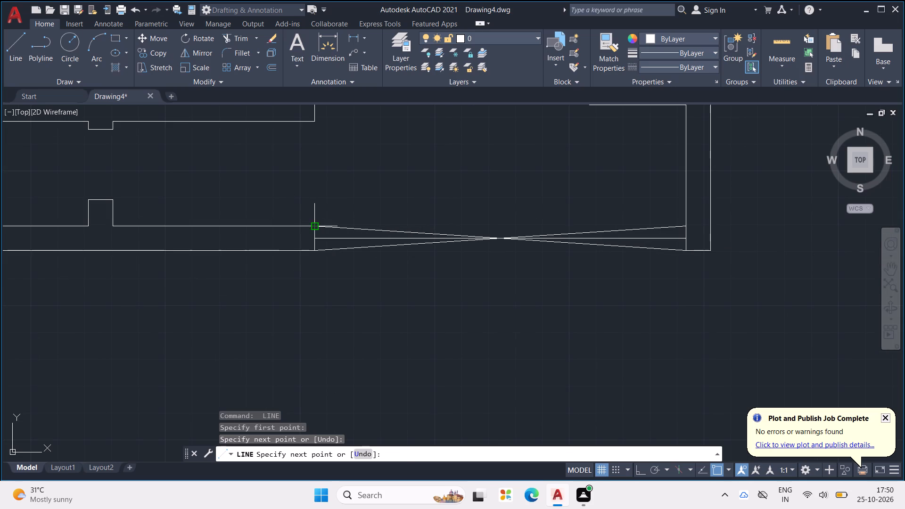
{"action": "left_click", "coordinate": [313, 224]}
{"action": "key", "text": "Escape"}
Delete the horizontal construction line across the entrance opening.
{"action": "left_click", "coordinate": [326, 238]}
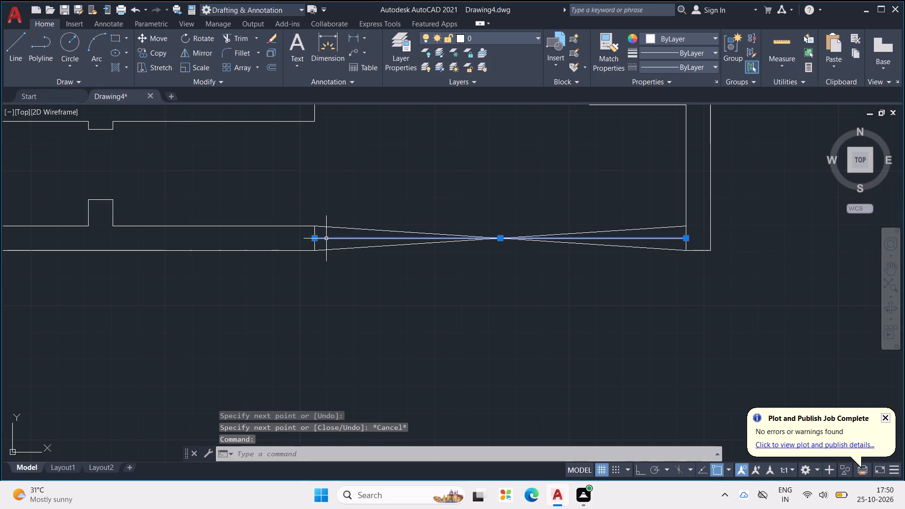
{"action": "key", "text": "Delete"}
{"action": "scroll", "coordinate": [541, 261], "scroll_direction": "down", "scroll_amount": 4}
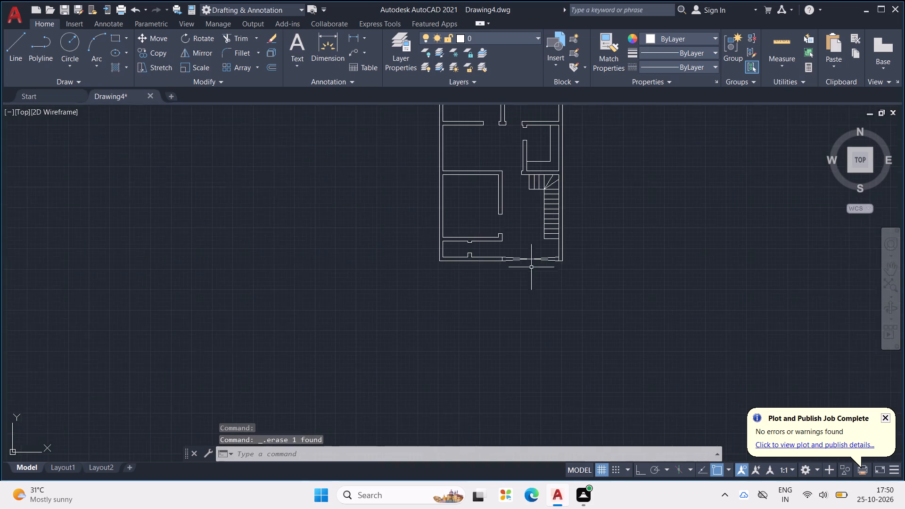
Look over the whole floor plan, from the entrance gate up to the door openings of the upper rooms.
{"action": "middle_click_drag", "start_coordinate": [531, 267], "coordinate": [531, 294]}
{"action": "middle_click_drag", "start_coordinate": [530, 264], "coordinate": [529, 292]}
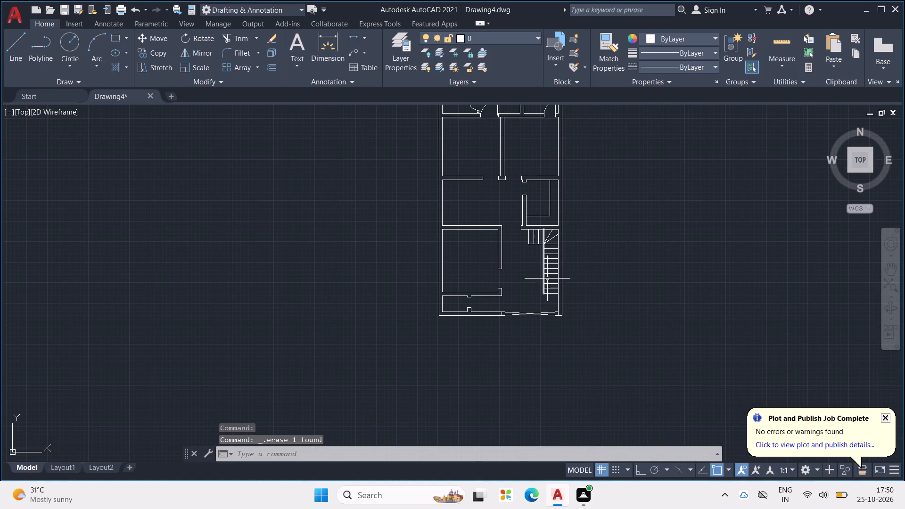
{"action": "scroll", "coordinate": [528, 244], "scroll_direction": "down", "scroll_amount": 2}
{"action": "scroll", "coordinate": [518, 193], "scroll_direction": "up", "scroll_amount": 2}
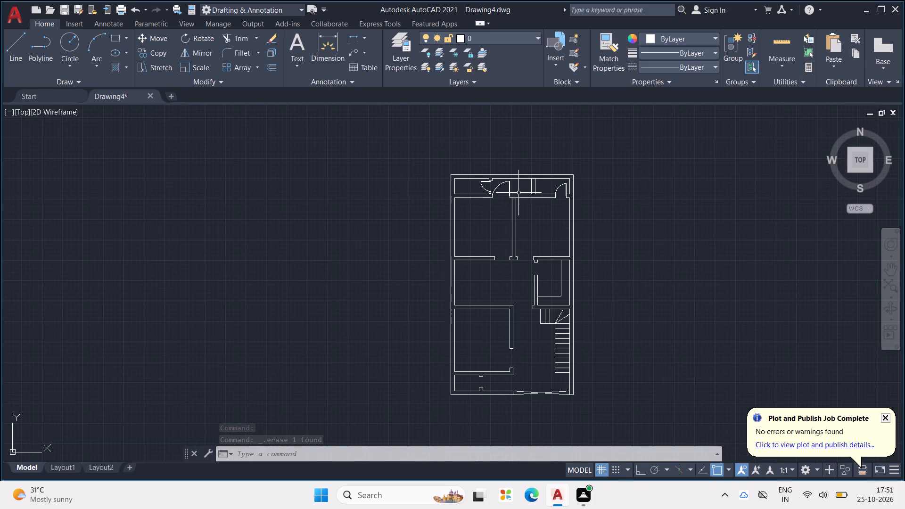
{"action": "middle_click_drag", "start_coordinate": [530, 237], "coordinate": [542, 217]}
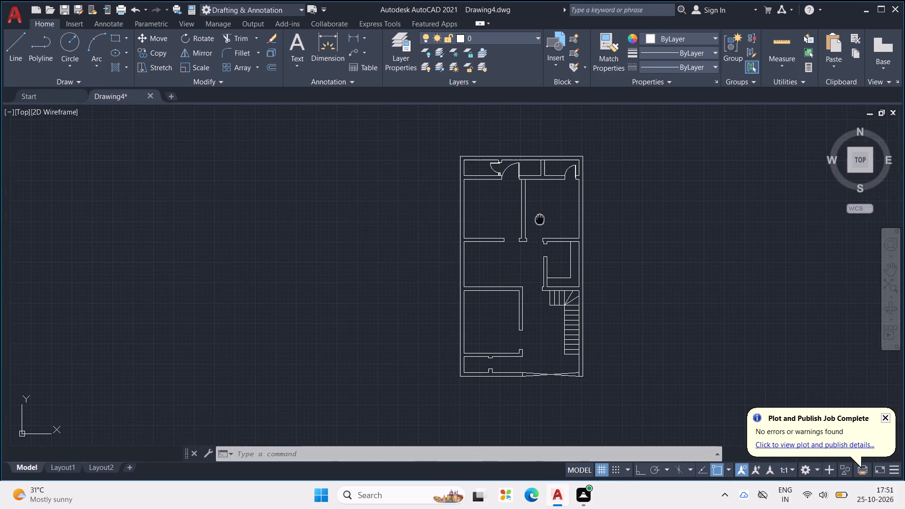
{"action": "middle_click_drag", "start_coordinate": [542, 217], "coordinate": [543, 213]}
{"action": "scroll", "coordinate": [517, 233], "scroll_direction": "up", "scroll_amount": 2}
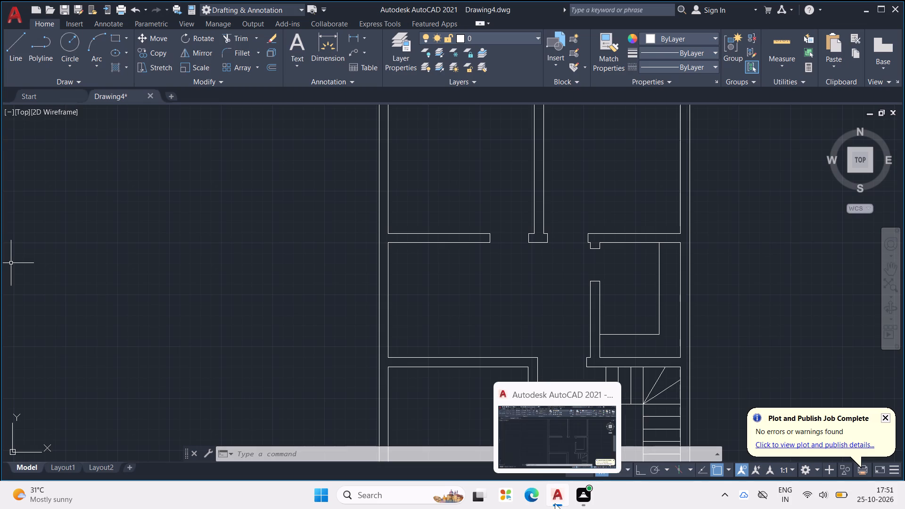
{"action": "left_click", "coordinate": [559, 452]}
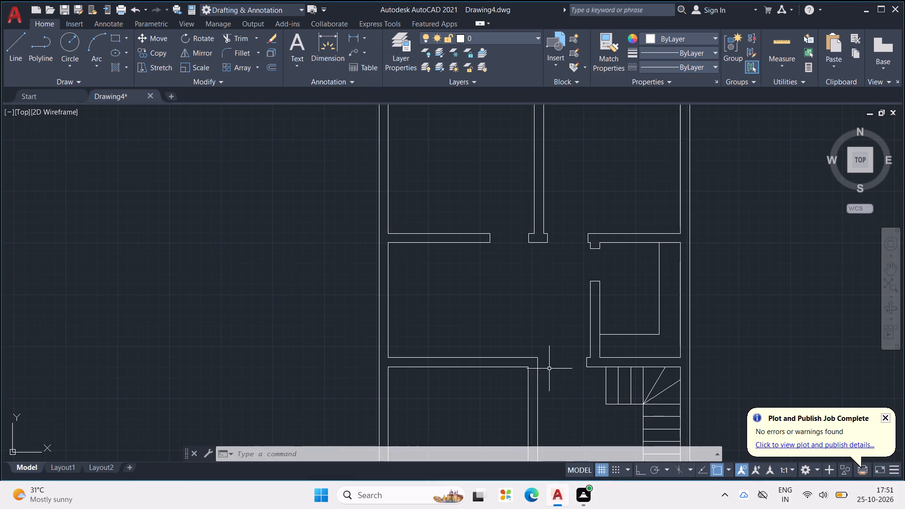
{"action": "scroll", "coordinate": [691, 145], "scroll_direction": "down", "scroll_amount": 4}
{"action": "middle_click_drag", "start_coordinate": [670, 162], "coordinate": [612, 245]}
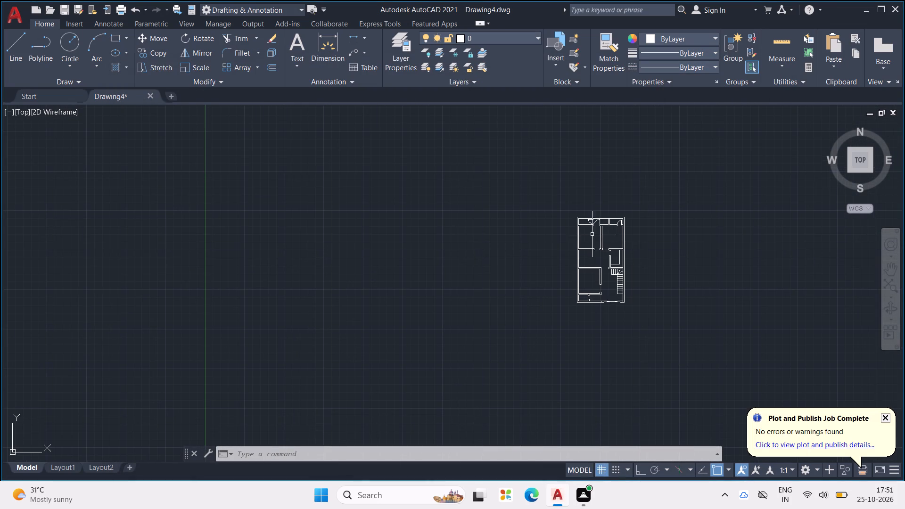
With Ortho on, draw a 1" line leftward into the left room's doorway from the midpoint of the T-shaped wall end's left face.
{"action": "scroll", "coordinate": [603, 246], "scroll_direction": "up", "scroll_amount": 3}
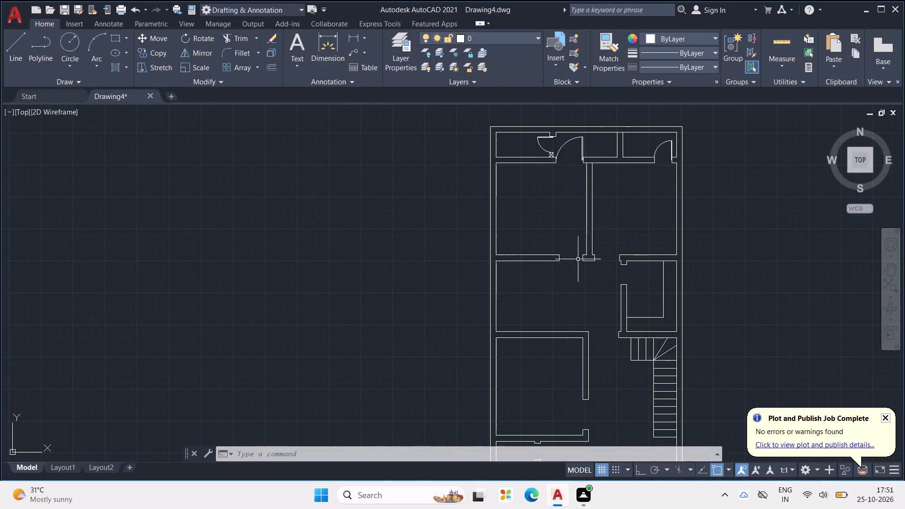
{"action": "scroll", "coordinate": [615, 247], "scroll_direction": "up", "scroll_amount": 3}
{"action": "middle_click_drag", "start_coordinate": [564, 317], "coordinate": [630, 323]}
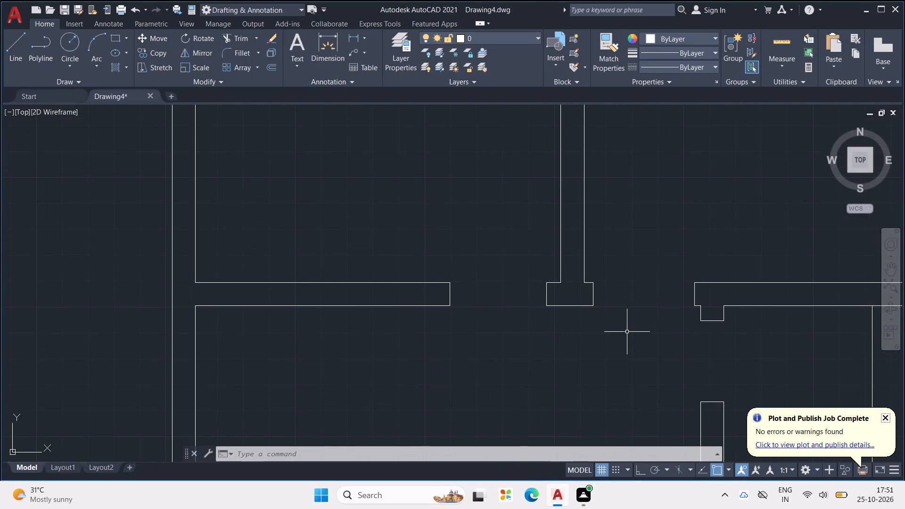
{"action": "type", "text": "L"}
{"action": "key", "text": "space"}
{"action": "scroll", "coordinate": [599, 309], "scroll_direction": "up", "scroll_amount": 2}
{"action": "middle_click_drag", "start_coordinate": [529, 300], "coordinate": [621, 321]}
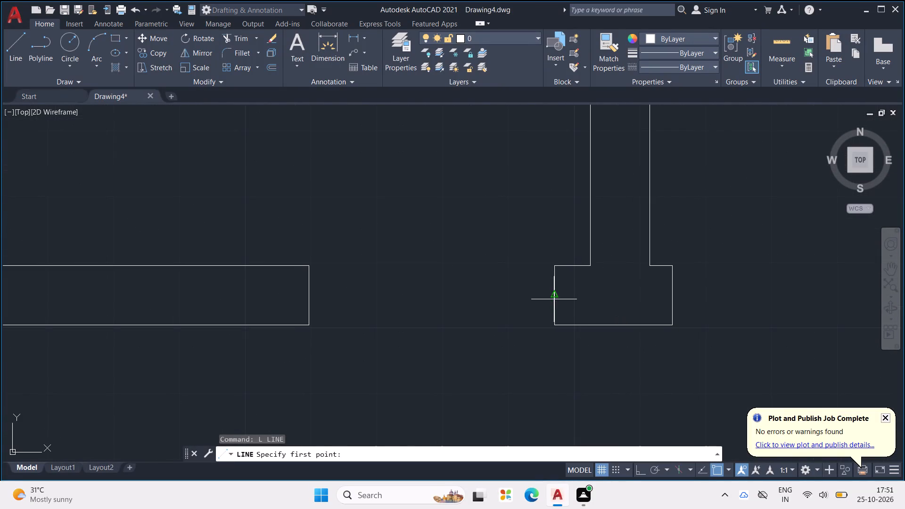
{"action": "left_click_drag", "start_coordinate": [553, 293], "coordinate": [547, 293]}
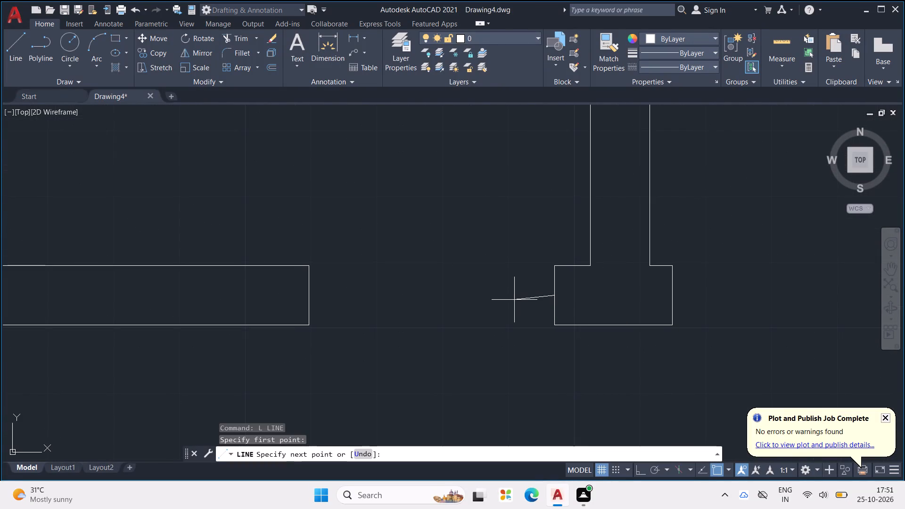
{"action": "key", "text": "F8"}
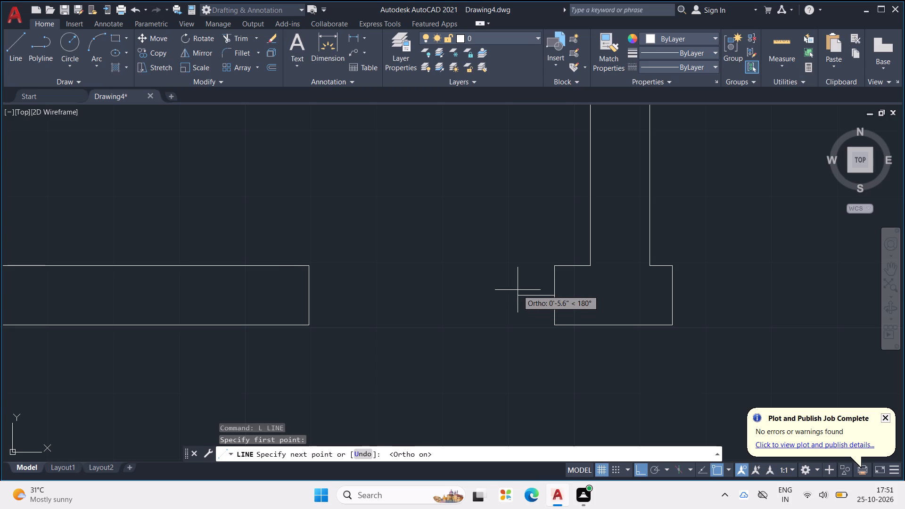
{"action": "key", "text": "1"}
{"action": "key", "text": "shift+quotedbl"}
{"action": "key", "text": "Return"}
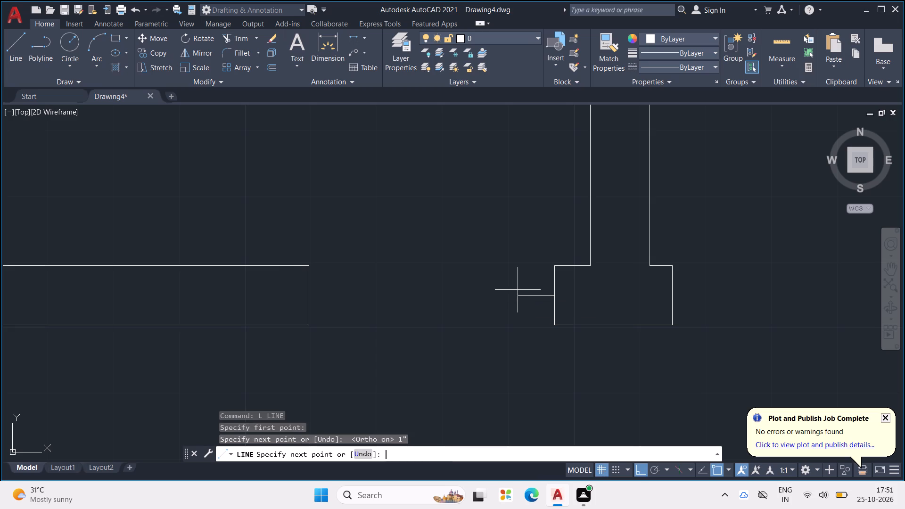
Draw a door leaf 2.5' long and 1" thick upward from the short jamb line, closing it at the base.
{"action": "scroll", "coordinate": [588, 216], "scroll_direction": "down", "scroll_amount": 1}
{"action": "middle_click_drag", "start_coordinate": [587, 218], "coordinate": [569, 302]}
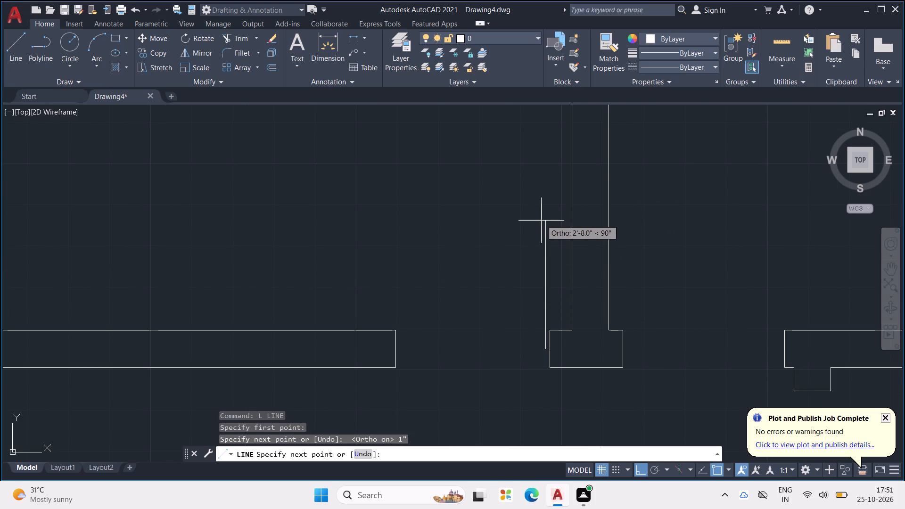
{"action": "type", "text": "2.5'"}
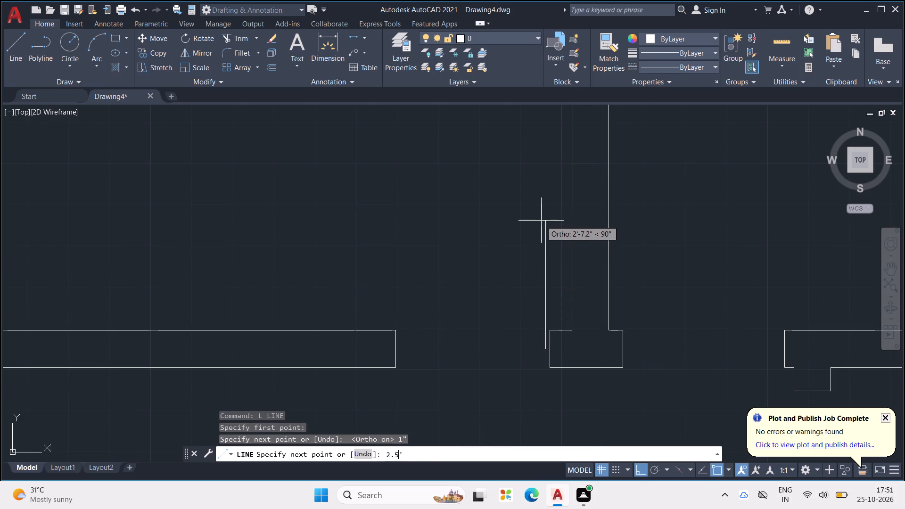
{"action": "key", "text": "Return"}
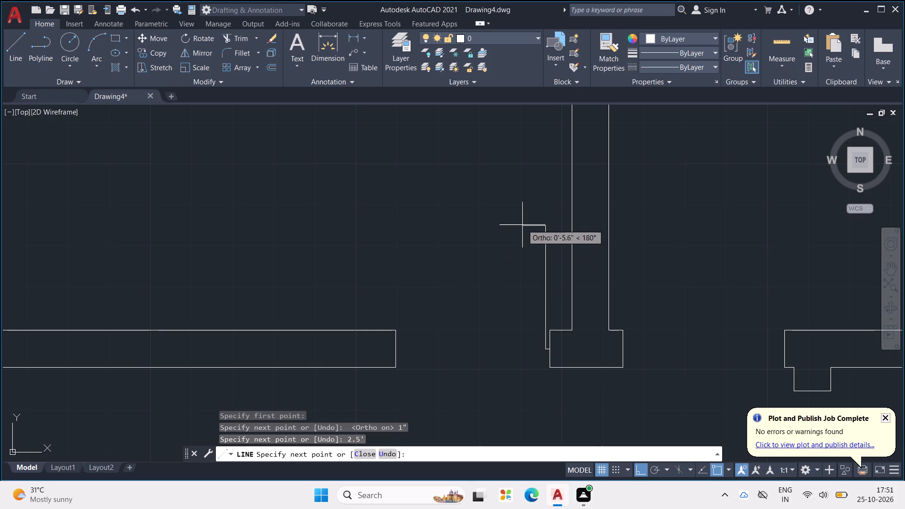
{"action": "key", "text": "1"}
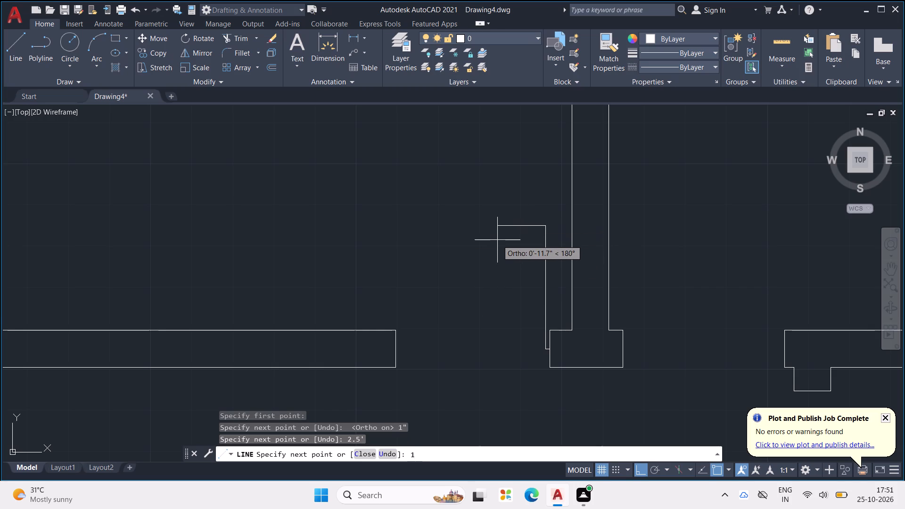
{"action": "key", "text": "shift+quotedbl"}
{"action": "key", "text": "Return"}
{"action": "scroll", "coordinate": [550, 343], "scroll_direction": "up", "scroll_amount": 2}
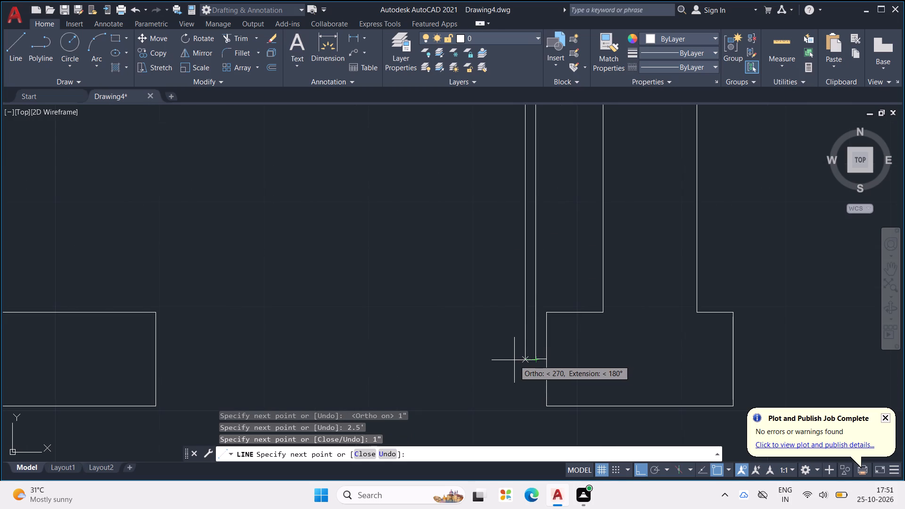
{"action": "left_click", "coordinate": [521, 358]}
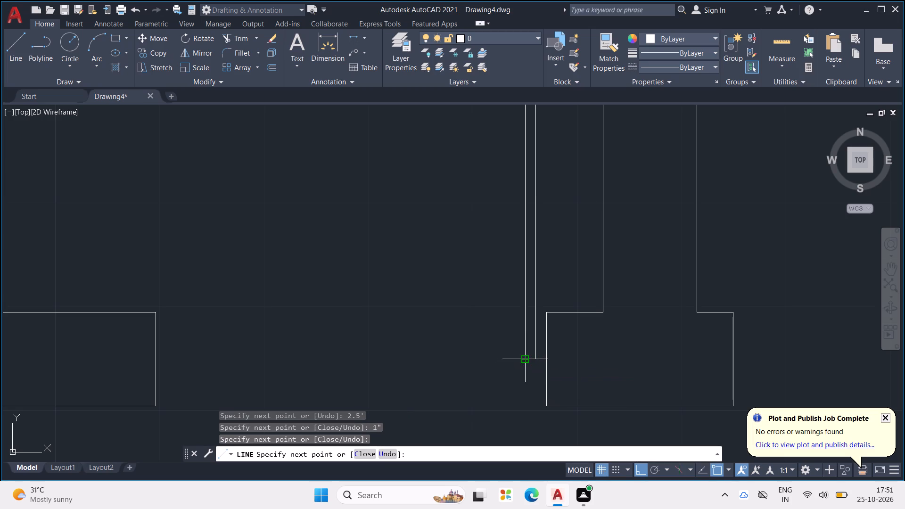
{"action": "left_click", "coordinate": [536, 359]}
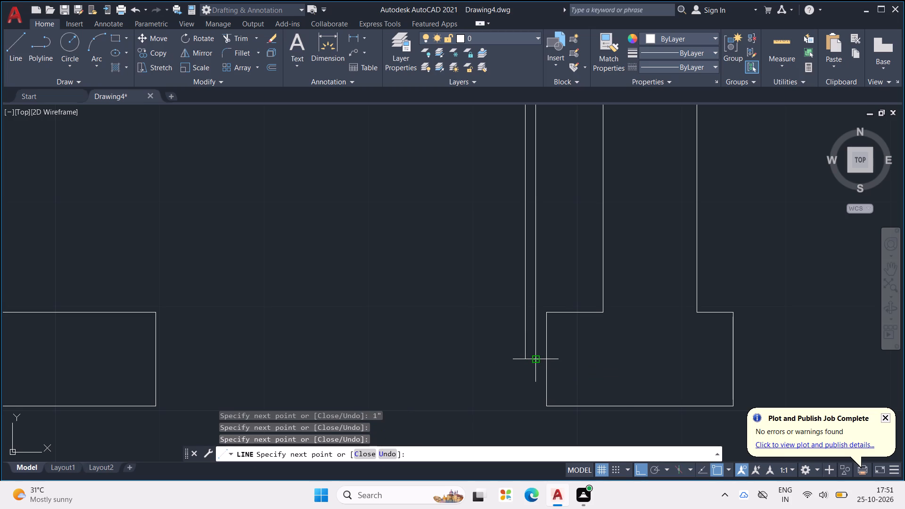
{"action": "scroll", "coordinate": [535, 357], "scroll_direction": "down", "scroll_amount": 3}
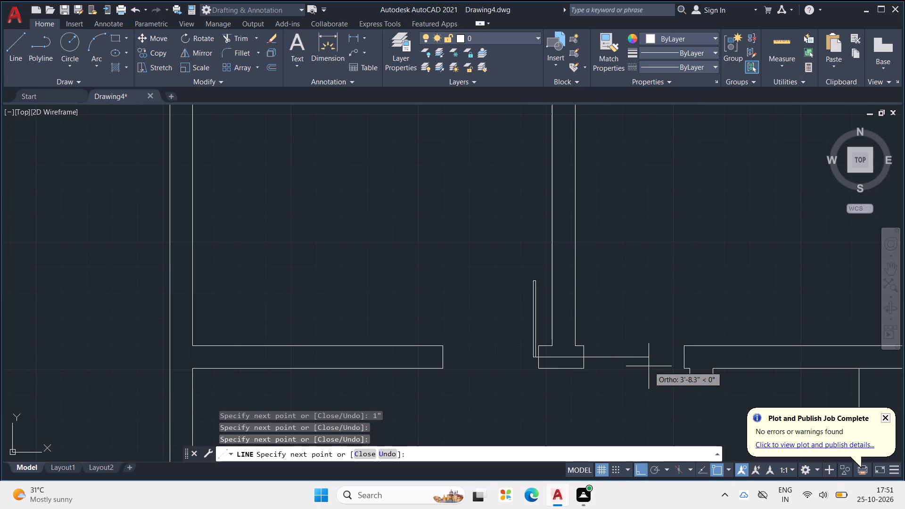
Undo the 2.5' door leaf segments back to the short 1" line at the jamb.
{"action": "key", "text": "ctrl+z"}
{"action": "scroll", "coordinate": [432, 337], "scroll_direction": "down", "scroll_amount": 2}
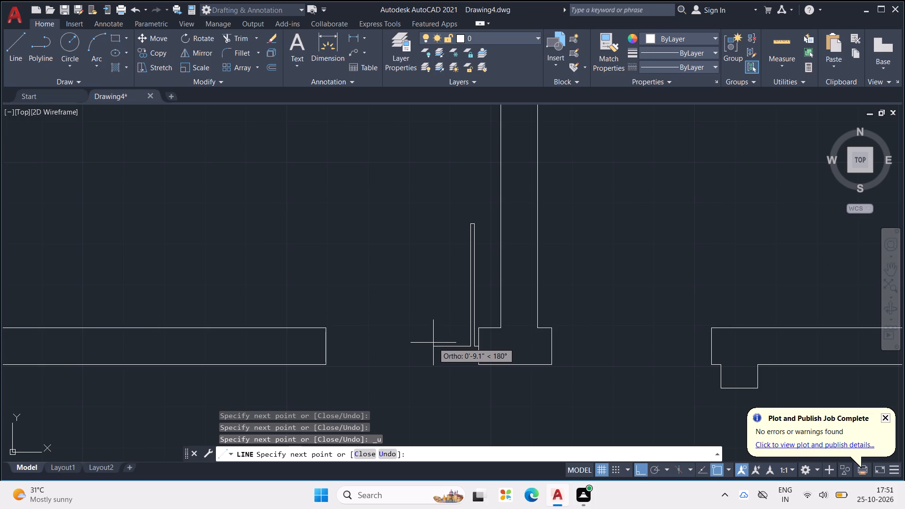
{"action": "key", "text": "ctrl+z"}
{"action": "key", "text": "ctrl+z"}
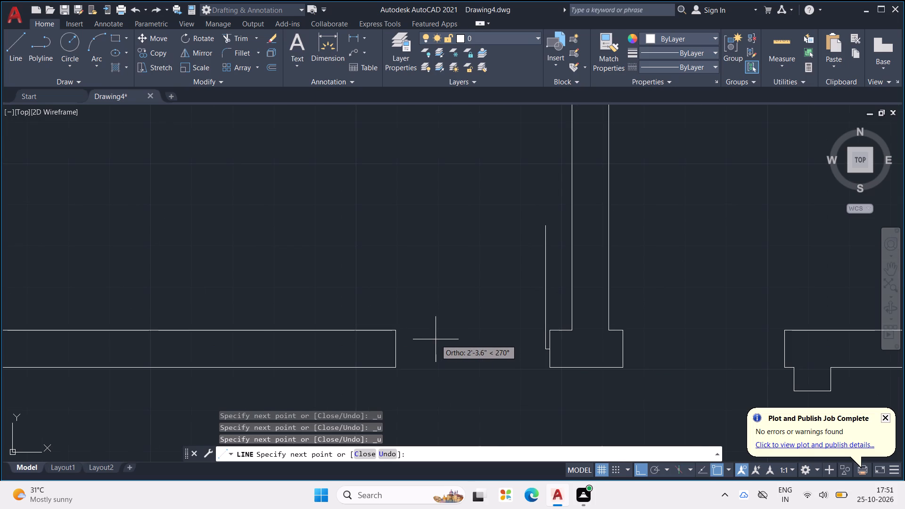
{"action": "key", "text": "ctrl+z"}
Draw the left room's door leaf 3' long and 1" thick upward from the jamb line, closing it at the base.
{"action": "type", "text": "3'"}
{"action": "key", "text": "Return"}
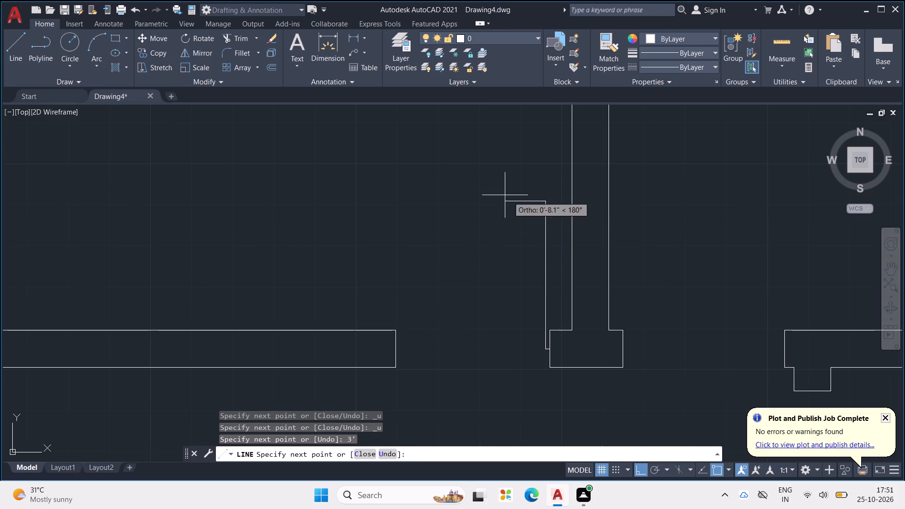
{"action": "type", "text": "1\""}
{"action": "key", "text": "Return"}
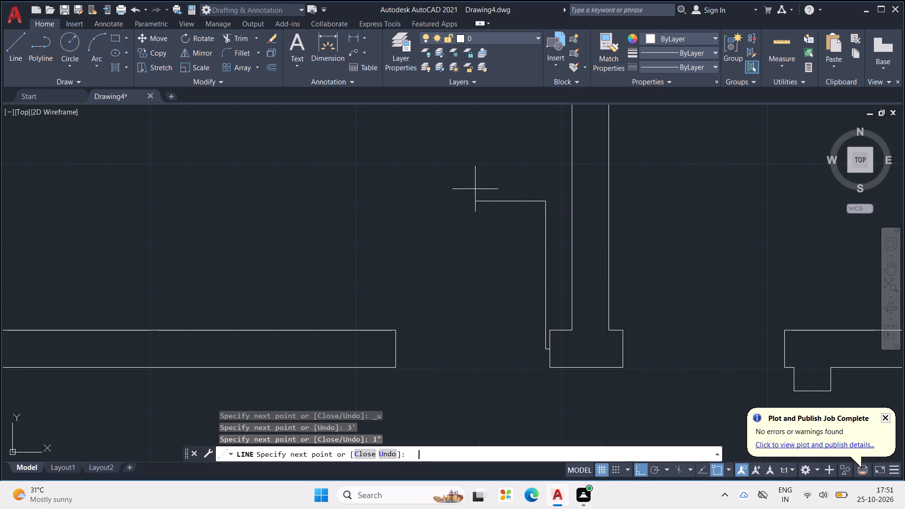
{"action": "scroll", "coordinate": [543, 376], "scroll_direction": "up", "scroll_amount": 2}
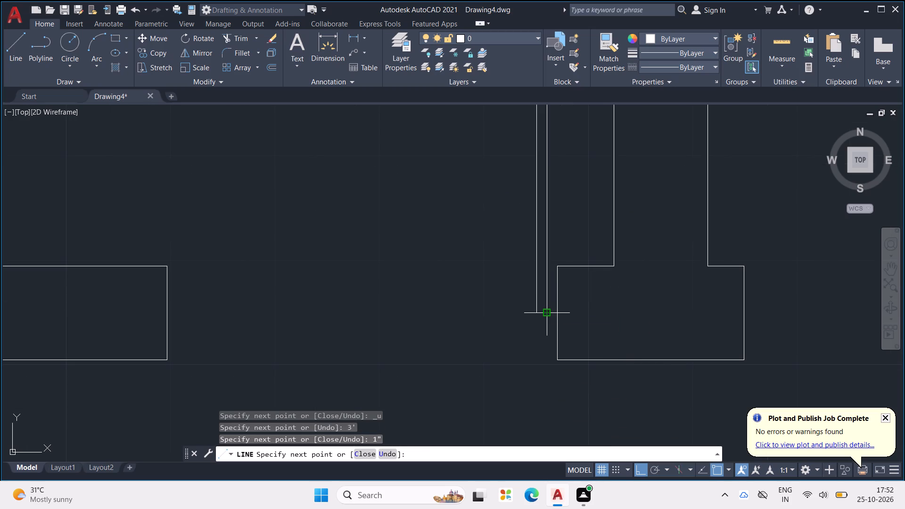
{"action": "left_click", "coordinate": [535, 314]}
{"action": "left_click", "coordinate": [548, 313]}
{"action": "key", "text": "Escape"}
Draw the door swing as a three-point arc through the leaf's two top corners to the midpoint of the opposite jamb.
{"action": "scroll", "coordinate": [568, 311], "scroll_direction": "down", "scroll_amount": 4}
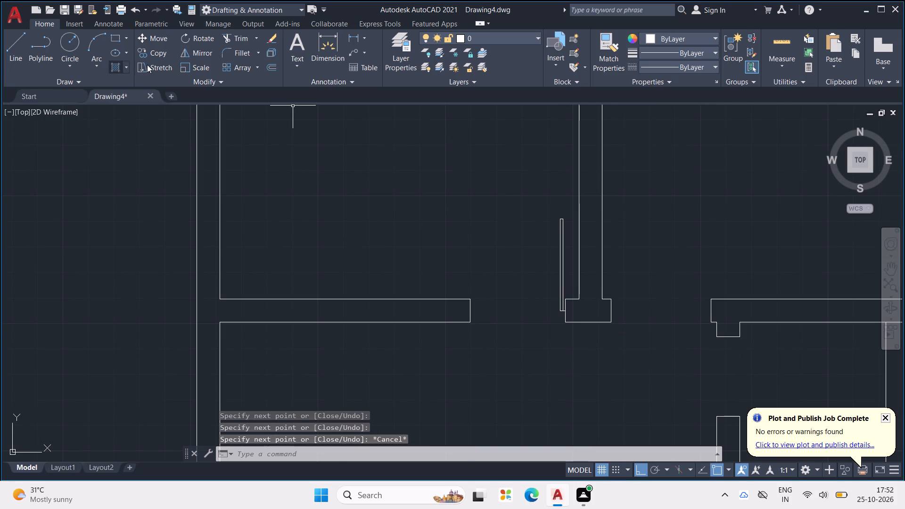
{"action": "left_click", "coordinate": [95, 64]}
{"action": "left_click", "coordinate": [107, 85]}
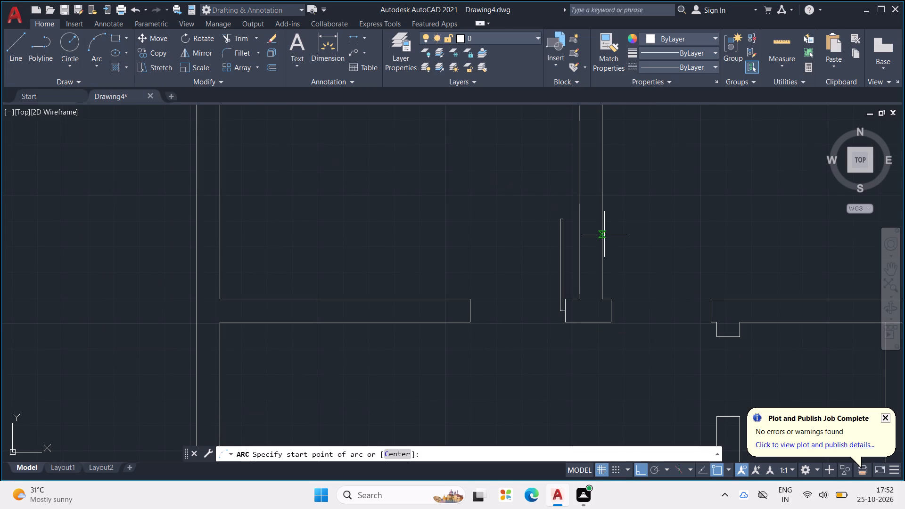
{"action": "scroll", "coordinate": [606, 235], "scroll_direction": "up", "scroll_amount": 3}
{"action": "left_click", "coordinate": [447, 185]}
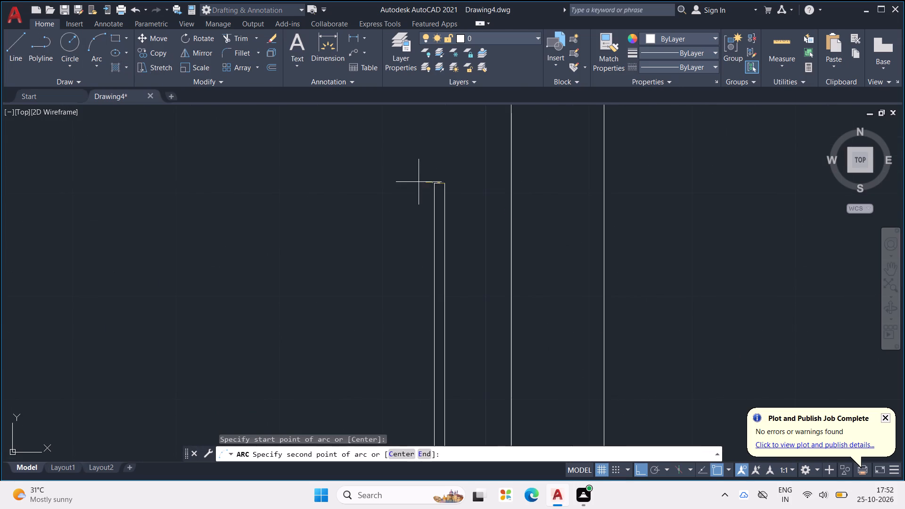
{"action": "left_click", "coordinate": [433, 184]}
{"action": "scroll", "coordinate": [356, 228], "scroll_direction": "down", "scroll_amount": 3}
{"action": "middle_click_drag", "start_coordinate": [357, 228], "coordinate": [460, 180]}
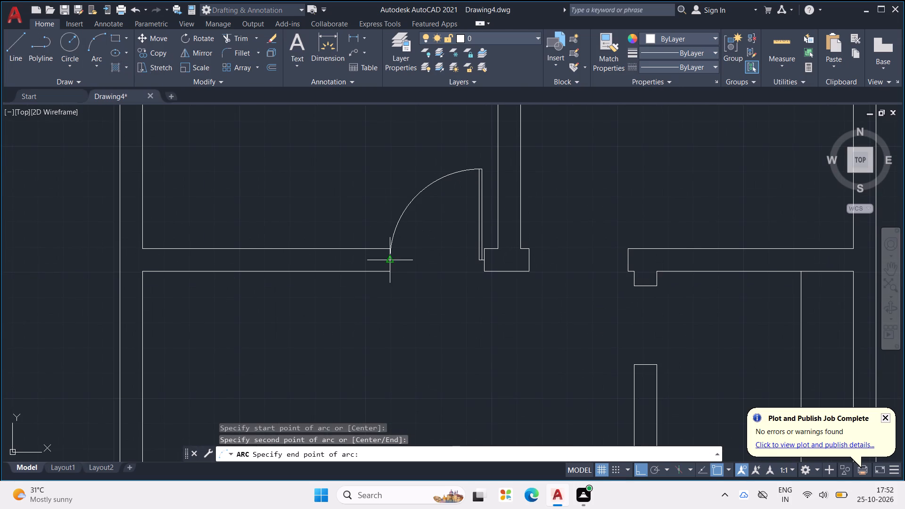
{"action": "left_click", "coordinate": [391, 257]}
{"action": "key", "text": "Escape"}
{"action": "key", "text": "Escape"}
{"action": "key", "text": "Escape"}
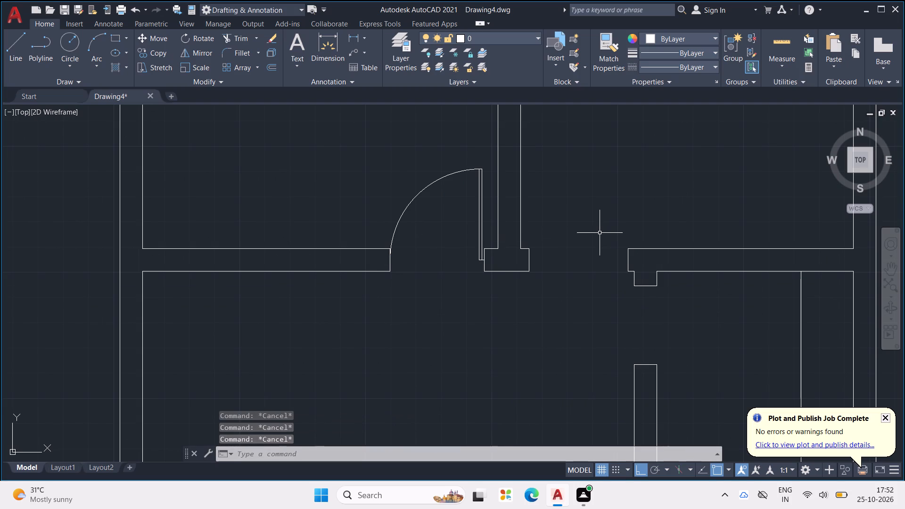
{"action": "key", "text": "Escape"}
Draw the right room's door leaf 3' long and 1" thick, starting with a 1" line from the jamb's midpoint and closing it at the base.
{"action": "key", "text": "l"}
{"action": "key", "text": "space"}
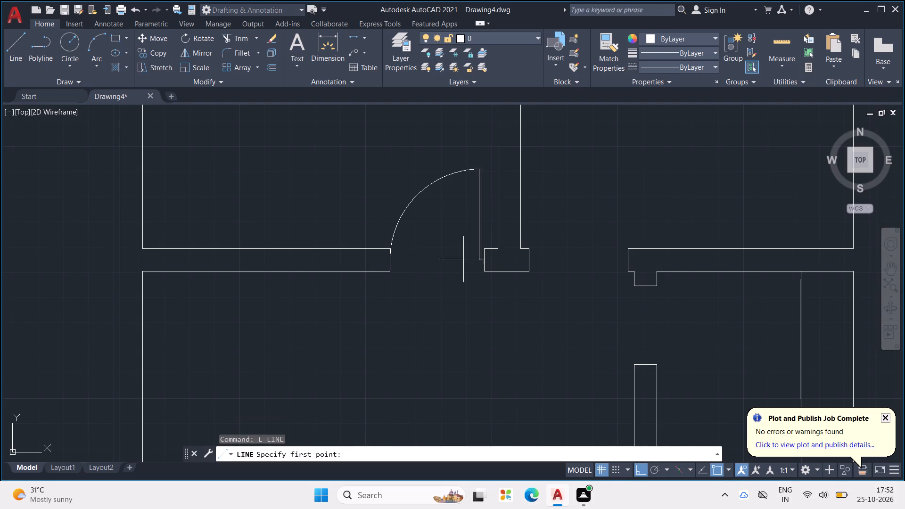
{"action": "scroll", "coordinate": [488, 263], "scroll_direction": "up", "scroll_amount": 2}
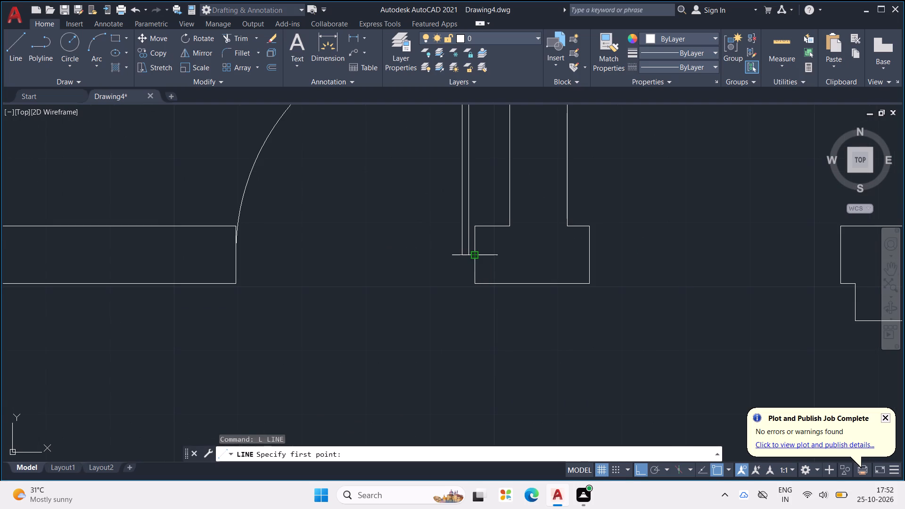
{"action": "left_click_drag", "start_coordinate": [587, 254], "coordinate": [597, 255]}
{"action": "key", "text": "1"}
{"action": "key", "text": "shift+quotedbl"}
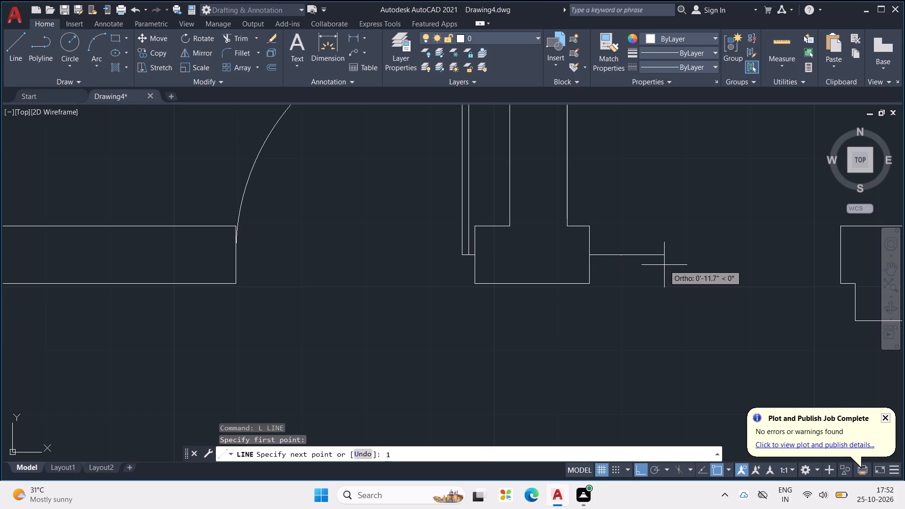
{"action": "key", "text": "Return"}
{"action": "scroll", "coordinate": [687, 273], "scroll_direction": "down", "scroll_amount": 3}
{"action": "middle_click_drag", "start_coordinate": [679, 223], "coordinate": [676, 234]}
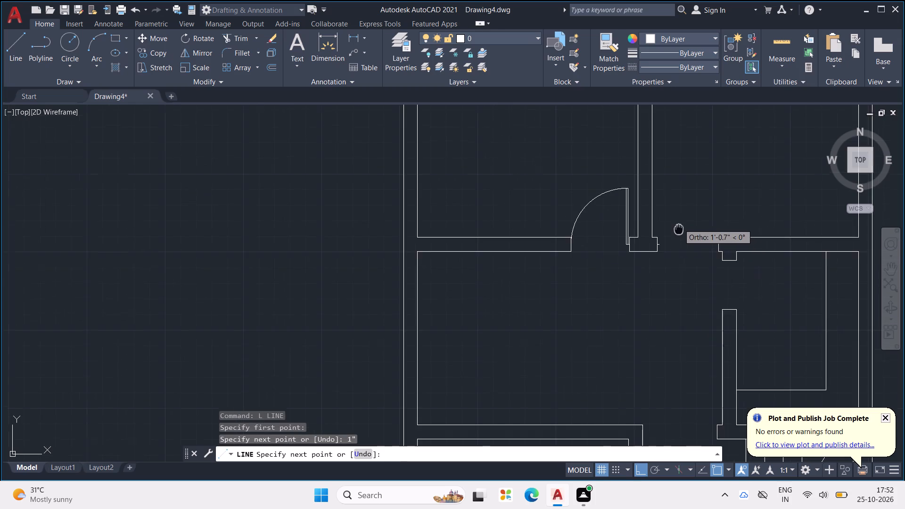
{"action": "middle_click_drag", "start_coordinate": [676, 234], "coordinate": [598, 369]}
{"action": "scroll", "coordinate": [597, 369], "scroll_direction": "up", "scroll_amount": 1}
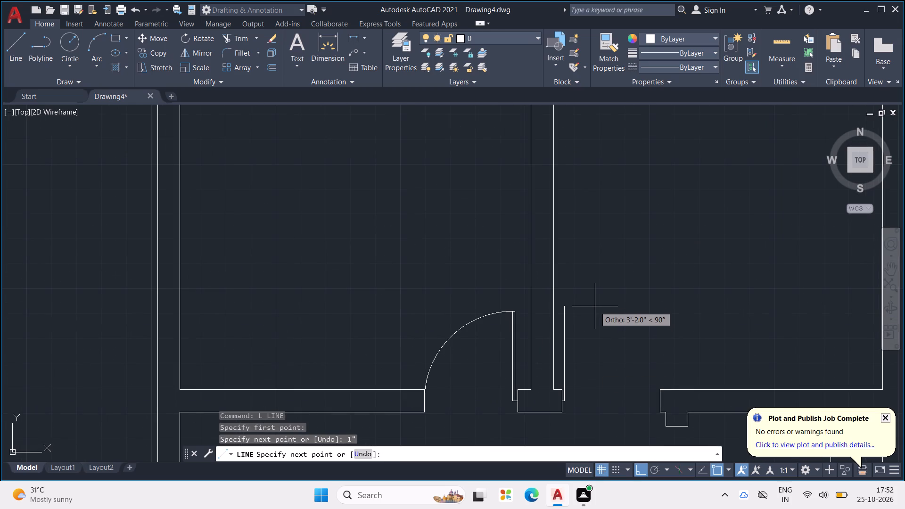
{"action": "type", "text": "3'"}
{"action": "key", "text": "Return"}
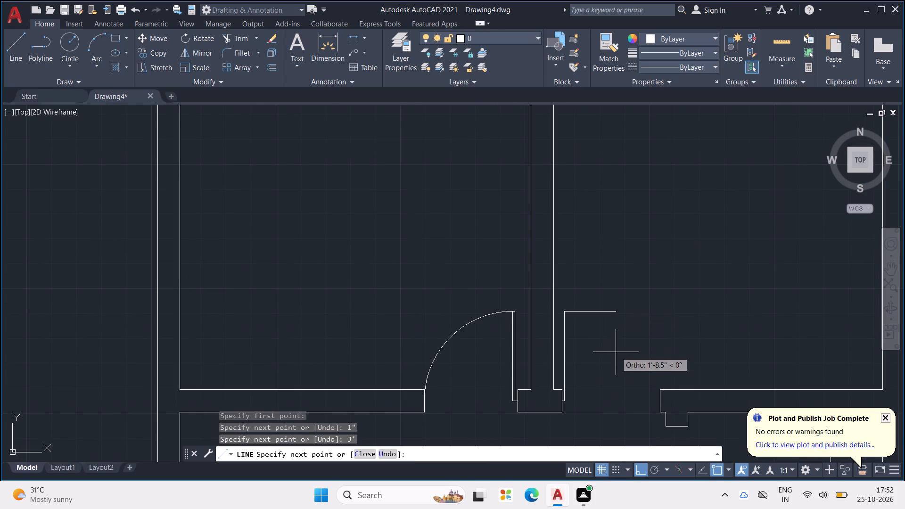
{"action": "type", "text": "1\""}
{"action": "key", "text": "Return"}
{"action": "scroll", "coordinate": [563, 415], "scroll_direction": "up", "scroll_amount": 4}
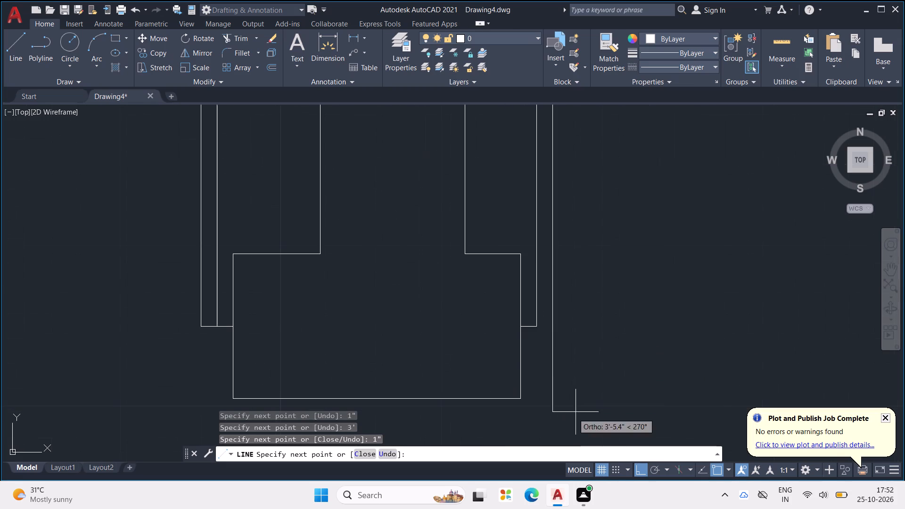
{"action": "left_click", "coordinate": [553, 326]}
{"action": "left_click", "coordinate": [540, 327]}
{"action": "key", "text": "Escape"}
{"action": "scroll", "coordinate": [604, 321], "scroll_direction": "down", "scroll_amount": 2}
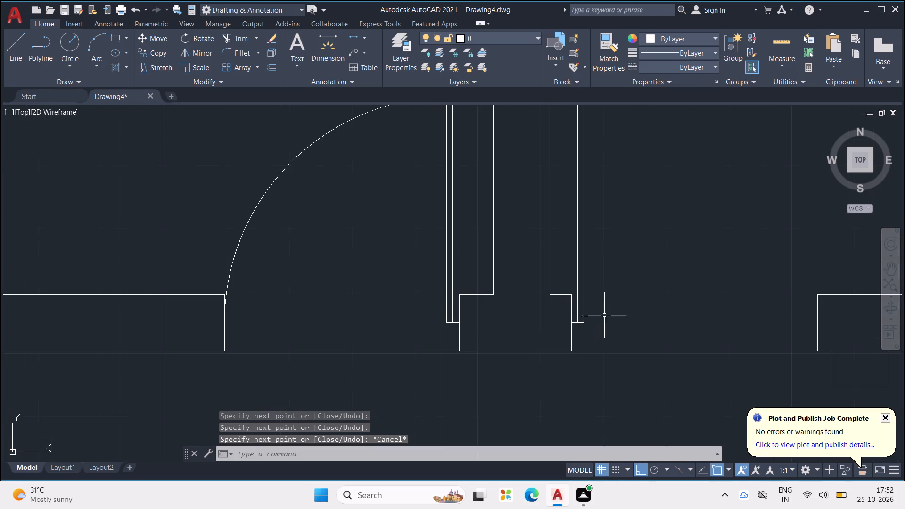
Draw the right room's door swing as a three-point arc through the leaf's two top corners to the midpoint of the opposite jamb.
{"action": "left_click", "coordinate": [96, 67]}
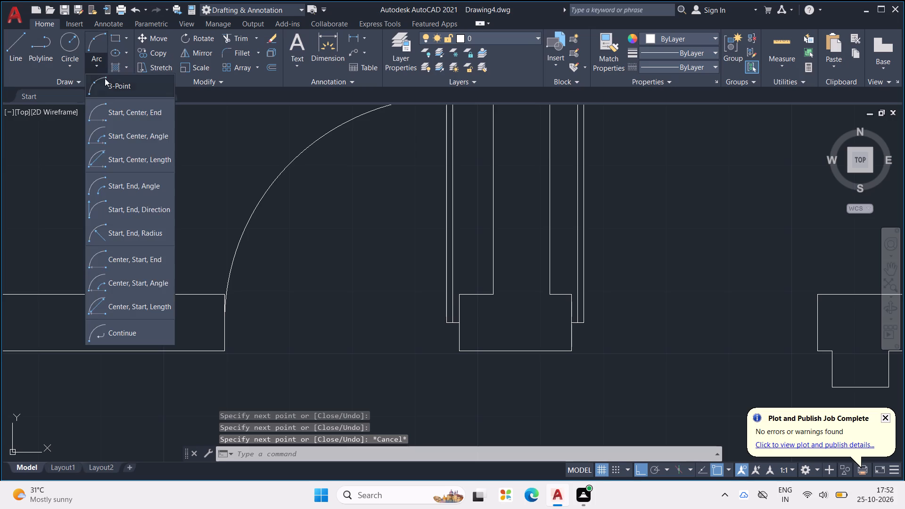
{"action": "left_click", "coordinate": [106, 82]}
{"action": "scroll", "coordinate": [635, 227], "scroll_direction": "down", "scroll_amount": 1}
{"action": "middle_click_drag", "start_coordinate": [648, 225], "coordinate": [595, 253]}
{"action": "scroll", "coordinate": [569, 163], "scroll_direction": "down", "scroll_amount": 1}
{"action": "scroll", "coordinate": [557, 169], "scroll_direction": "up", "scroll_amount": 3}
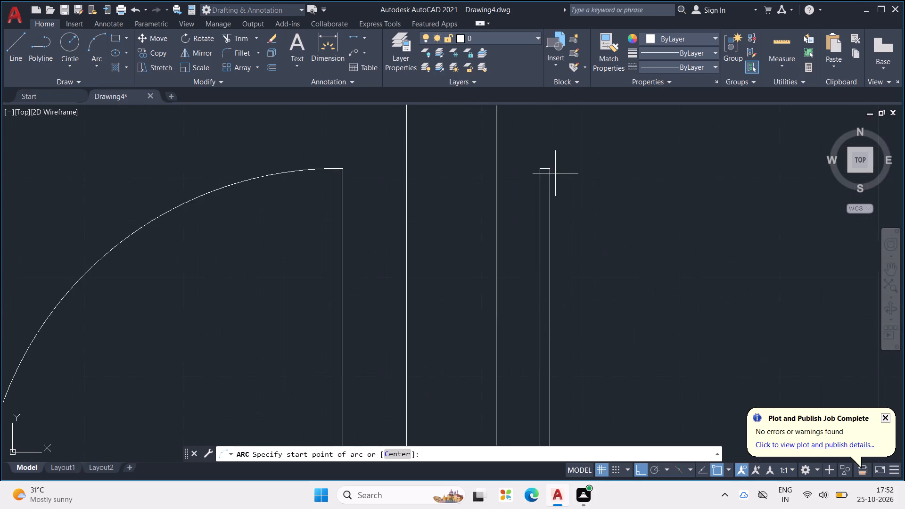
{"action": "left_click", "coordinate": [538, 169]}
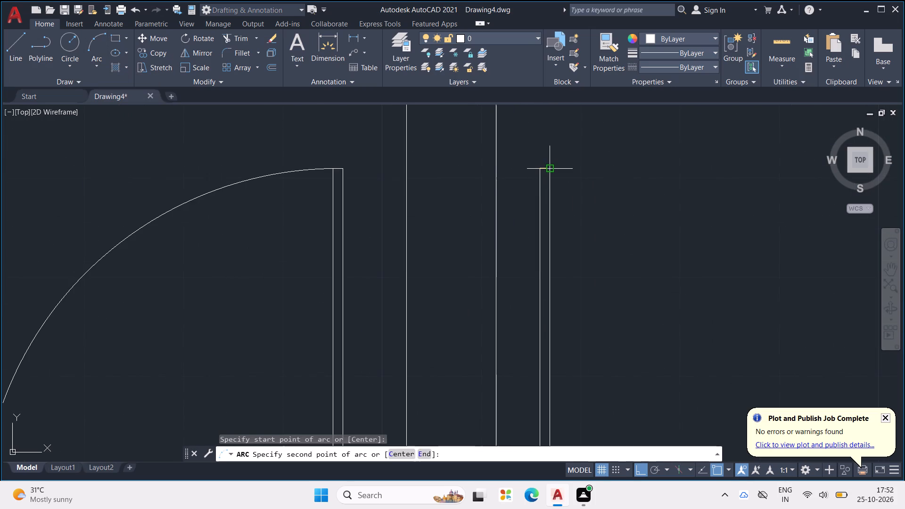
{"action": "left_click", "coordinate": [551, 166]}
{"action": "scroll", "coordinate": [667, 296], "scroll_direction": "down", "scroll_amount": 2}
{"action": "middle_click_drag", "start_coordinate": [666, 296], "coordinate": [636, 221]}
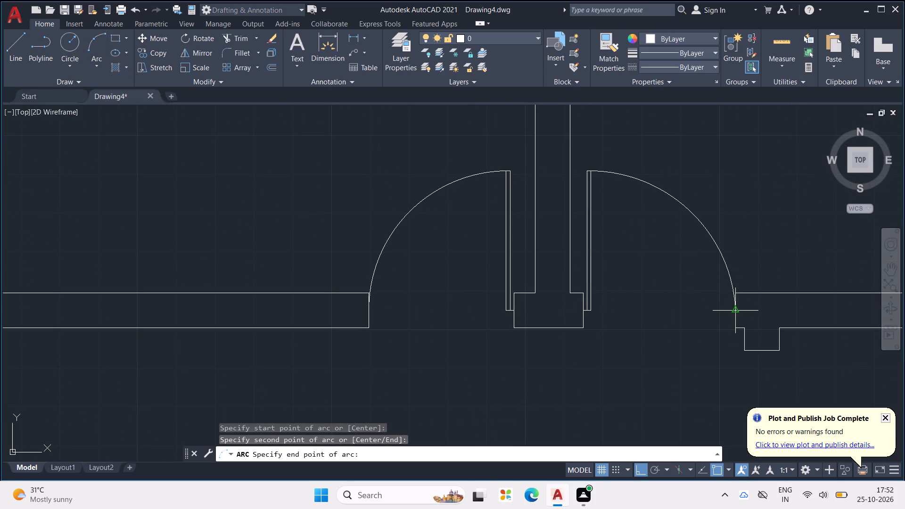
{"action": "left_click", "coordinate": [739, 310]}
{"action": "scroll", "coordinate": [678, 304], "scroll_direction": "down", "scroll_amount": 5}
{"action": "key", "text": "Escape"}
{"action": "key", "text": "Escape"}
{"action": "key", "text": "Escape"}
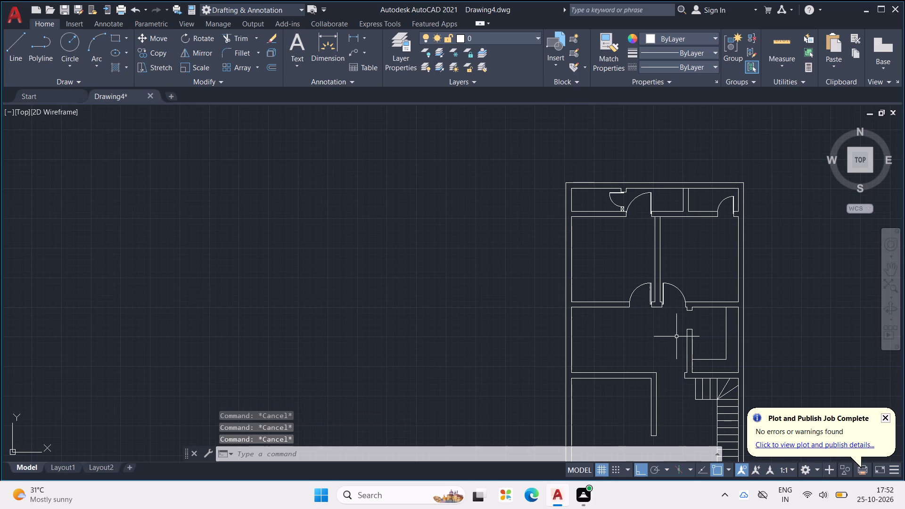
{"action": "key", "text": "Escape"}
{"action": "key", "text": "Escape"}
Draw the door leaf for the small room above the staircase, 2.5' long and 1" thick, offset 1" below the wall stub's midpoint.
{"action": "middle_click_drag", "start_coordinate": [747, 342], "coordinate": [589, 296]}
{"action": "scroll", "coordinate": [543, 263], "scroll_direction": "up", "scroll_amount": 4}
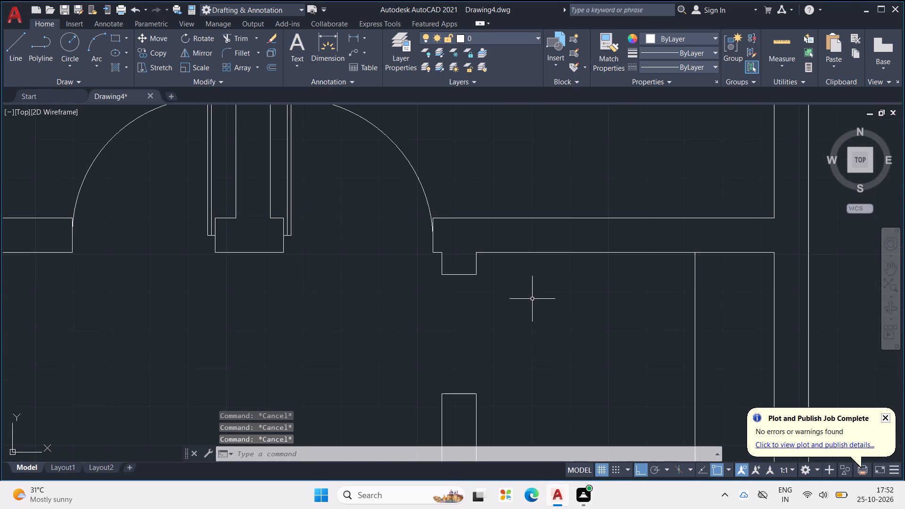
{"action": "key", "text": "l"}
{"action": "key", "text": "space"}
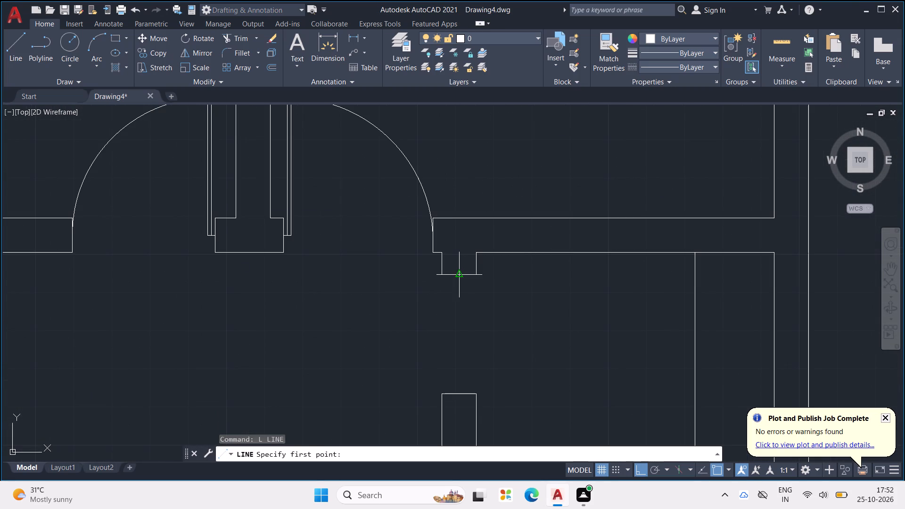
{"action": "left_click_drag", "start_coordinate": [456, 276], "coordinate": [457, 285]}
{"action": "key", "text": "1"}
{"action": "key", "text": "shift+quotedbl"}
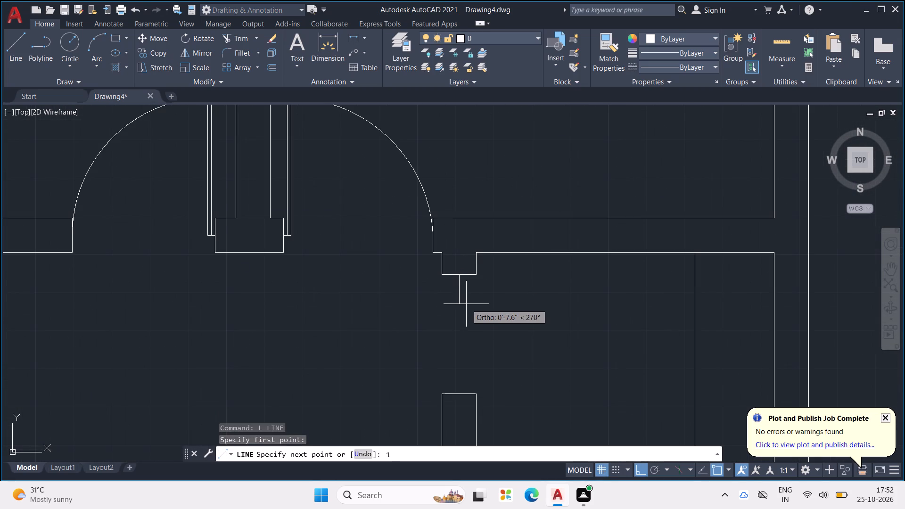
{"action": "key", "text": "Return"}
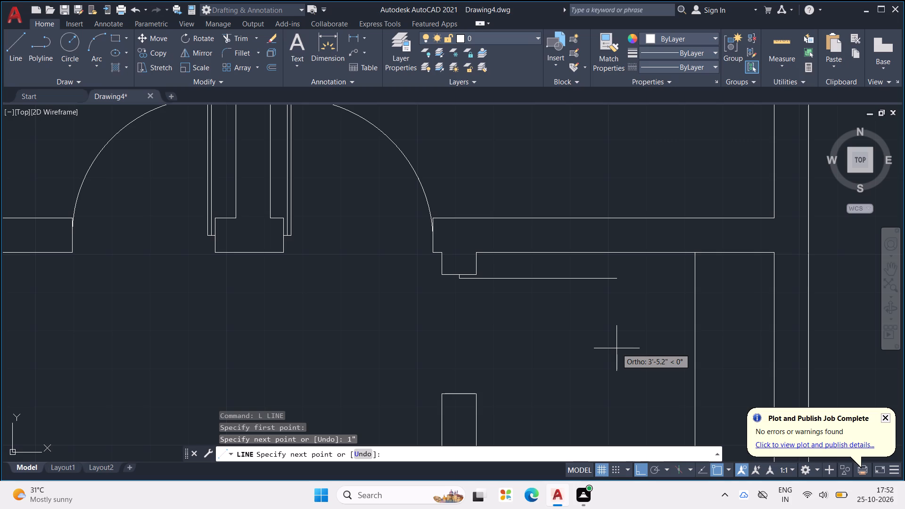
{"action": "key", "text": "3"}
{"action": "key", "text": "BackSpace"}
{"action": "type", "text": "2."}
{"action": "type", "text": "5'"}
{"action": "key", "text": "Return"}
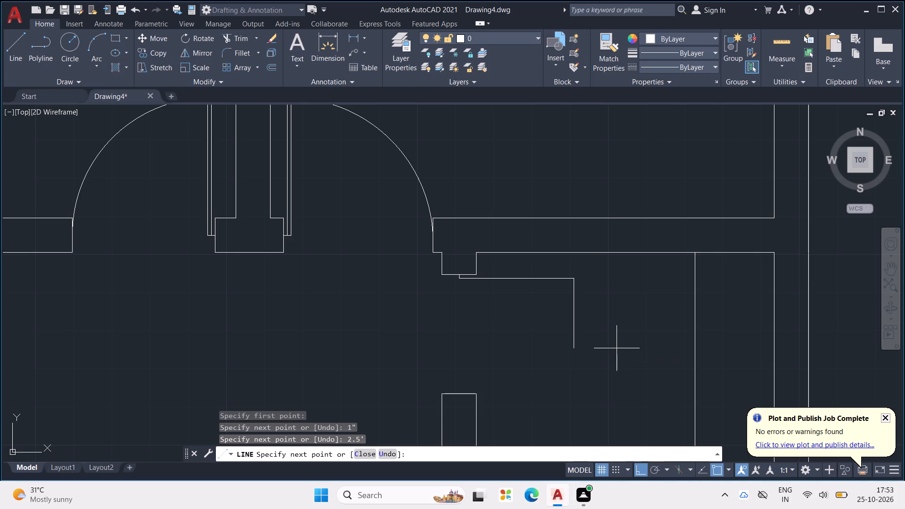
{"action": "type", "text": "1\""}
{"action": "key", "text": "Return"}
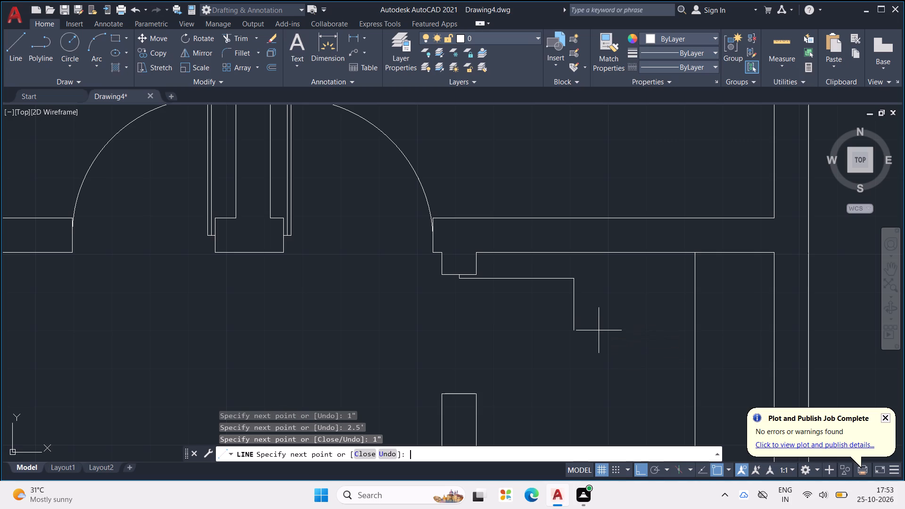
{"action": "scroll", "coordinate": [470, 287], "scroll_direction": "up", "scroll_amount": 2}
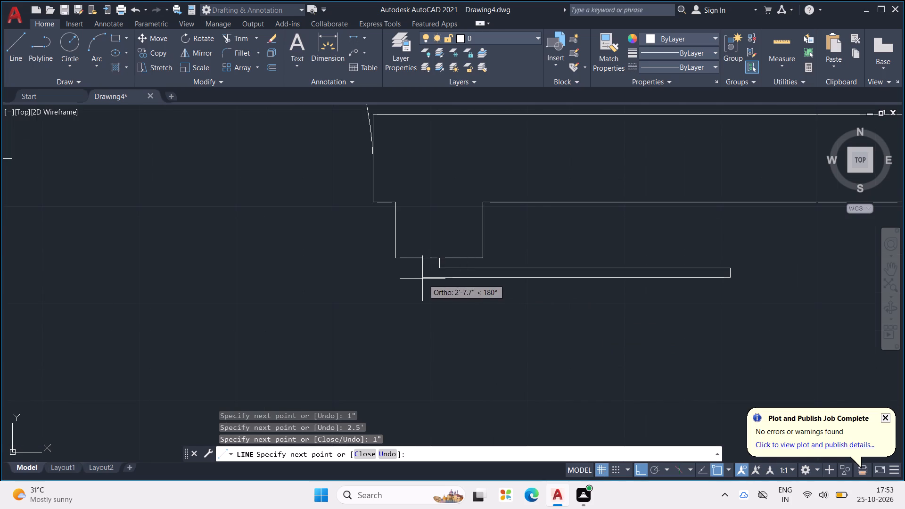
{"action": "left_click", "coordinate": [441, 286]}
{"action": "left_click", "coordinate": [441, 270]}
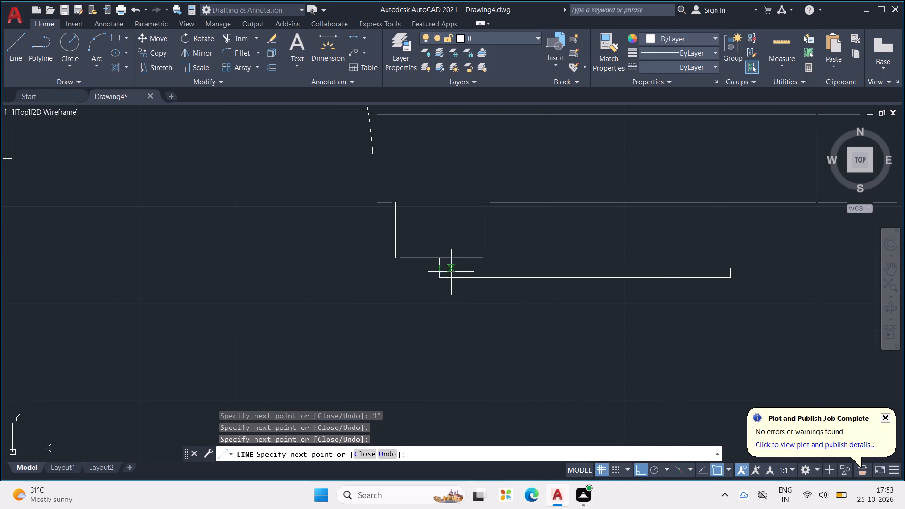
{"action": "key", "text": "Escape"}
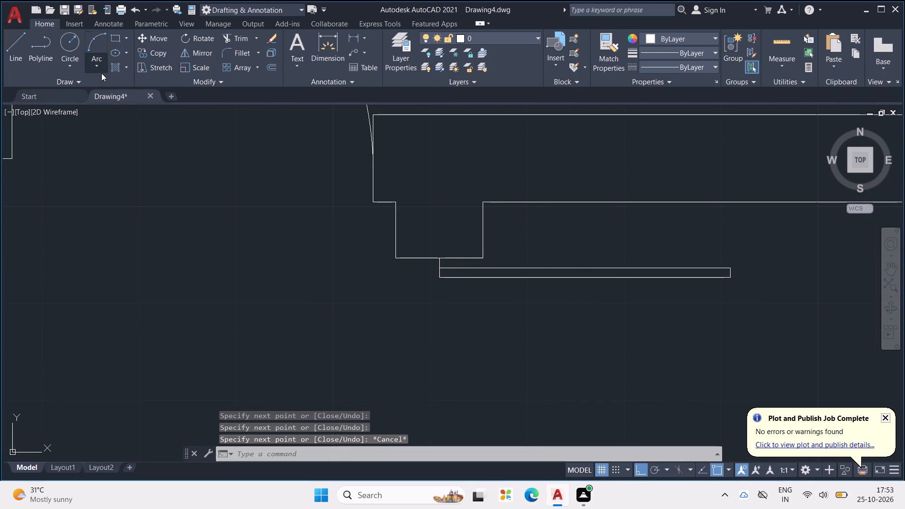
Draw this door's swing as a three-point arc through the leaf's two outer corners to the inner corner of the wall end below.
{"action": "left_click", "coordinate": [99, 64]}
{"action": "left_click", "coordinate": [125, 82]}
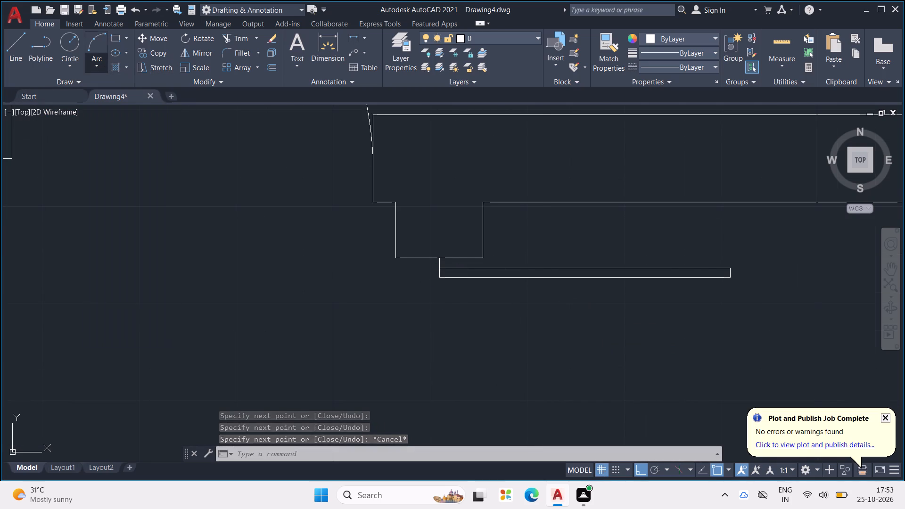
{"action": "left_click", "coordinate": [730, 266]}
{"action": "left_click", "coordinate": [731, 279]}
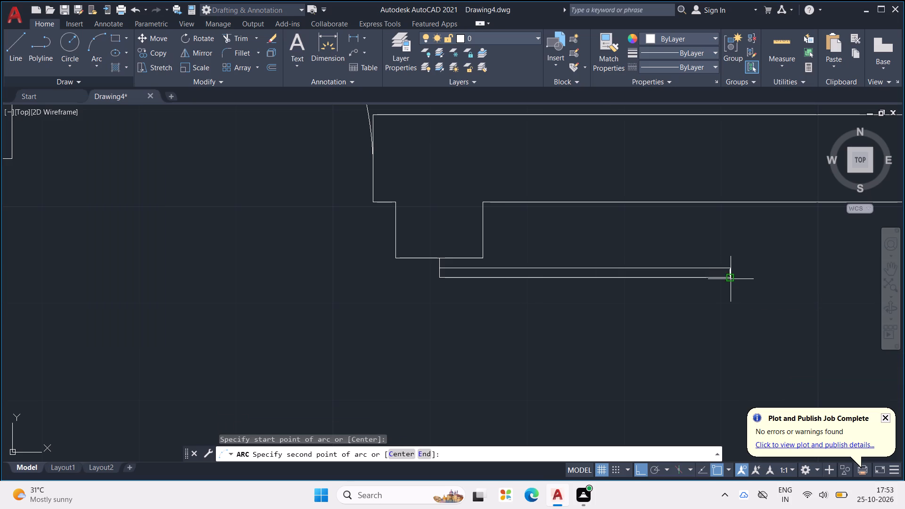
{"action": "scroll", "coordinate": [631, 387], "scroll_direction": "down", "scroll_amount": 2}
{"action": "middle_click_drag", "start_coordinate": [631, 377], "coordinate": [649, 240]}
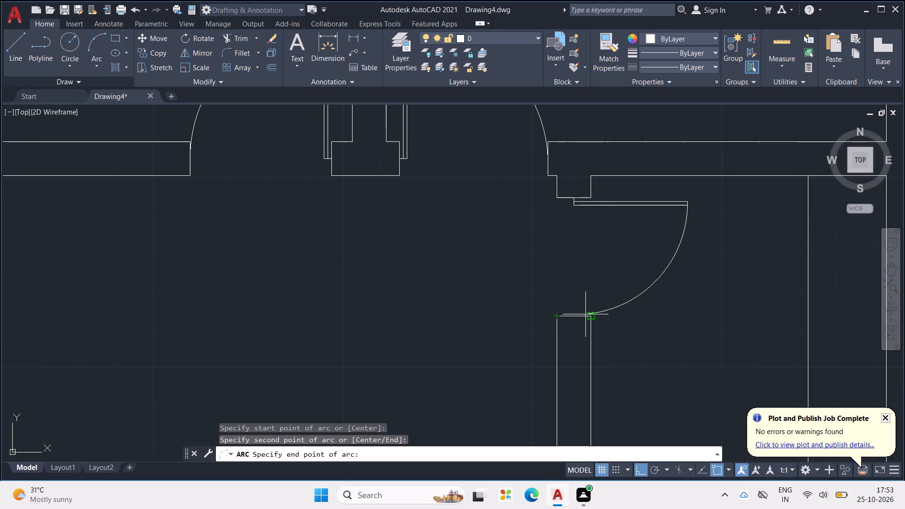
{"action": "left_click", "coordinate": [592, 318]}
{"action": "scroll", "coordinate": [667, 328], "scroll_direction": "down", "scroll_amount": 3}
{"action": "middle_click_drag", "start_coordinate": [674, 344], "coordinate": [632, 281]}
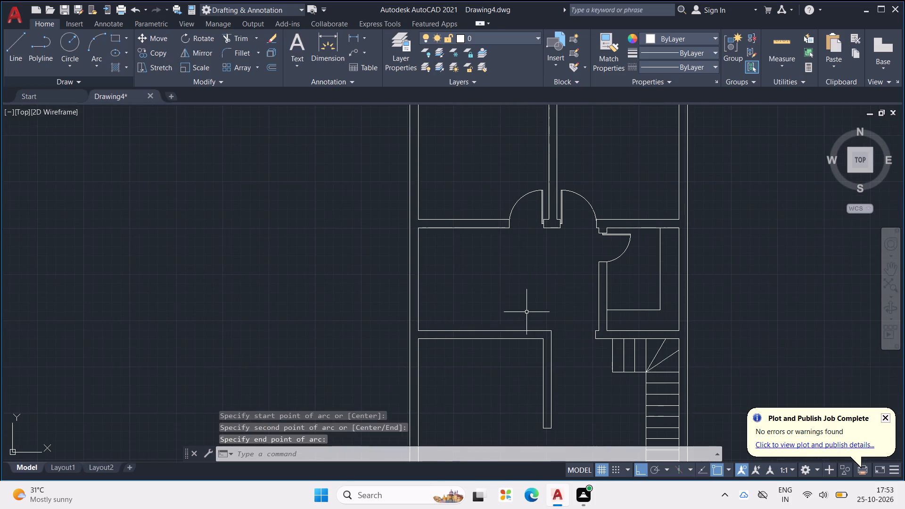
Draw a horizontal line across the passage opening beside the staircase, joining the lower wall edges on both sides.
{"action": "middle_click_drag", "start_coordinate": [535, 319], "coordinate": [488, 231]}
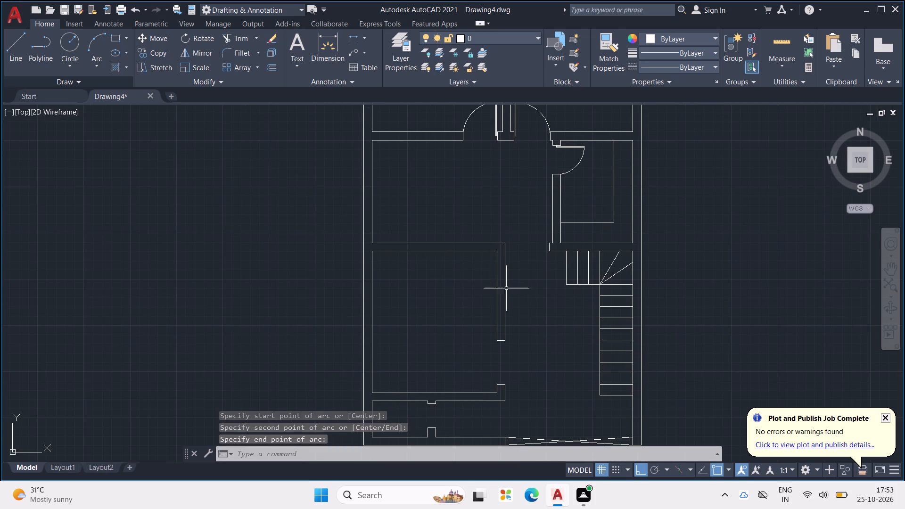
{"action": "middle_click_drag", "start_coordinate": [518, 332], "coordinate": [506, 315]}
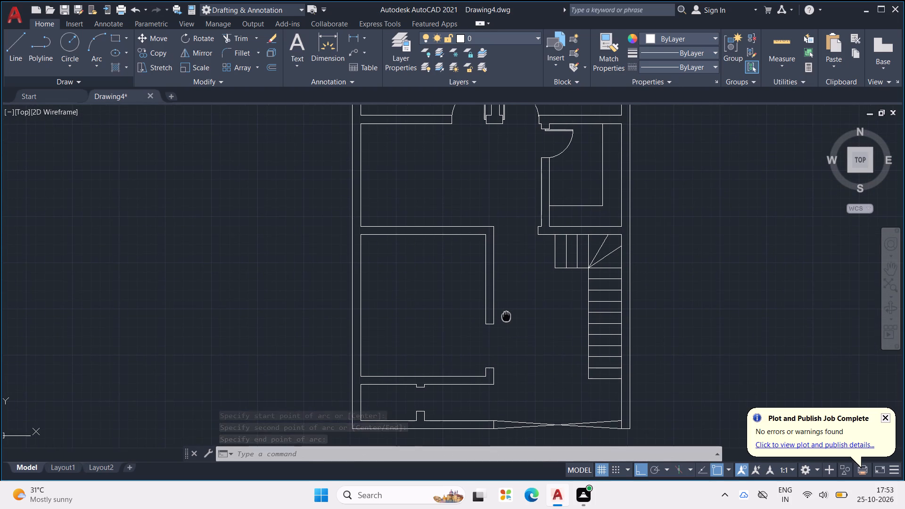
{"action": "middle_click_drag", "start_coordinate": [506, 315], "coordinate": [475, 292]}
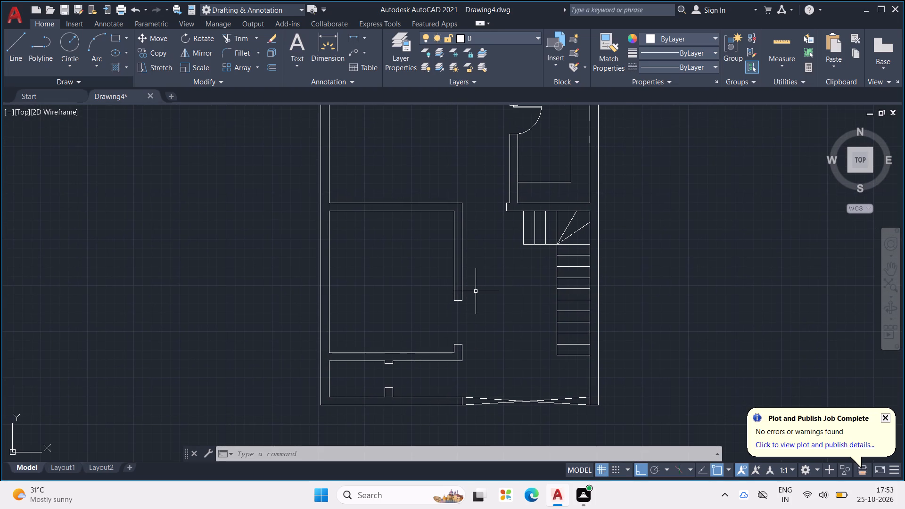
{"action": "type", "text": "L"}
{"action": "key", "text": "space"}
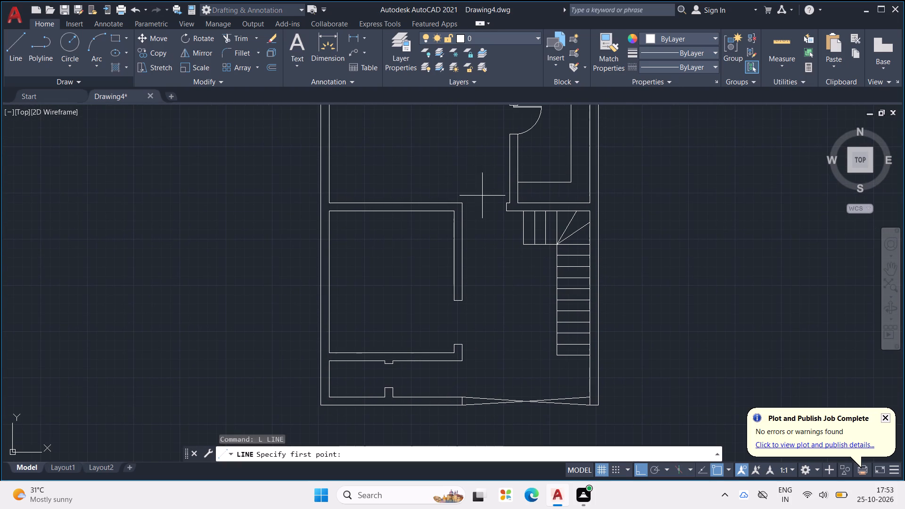
{"action": "scroll", "coordinate": [481, 199], "scroll_direction": "up", "scroll_amount": 1}
{"action": "left_click_drag", "start_coordinate": [522, 220], "coordinate": [518, 220]}
{"action": "left_click", "coordinate": [452, 221]}
{"action": "key", "text": "Escape"}
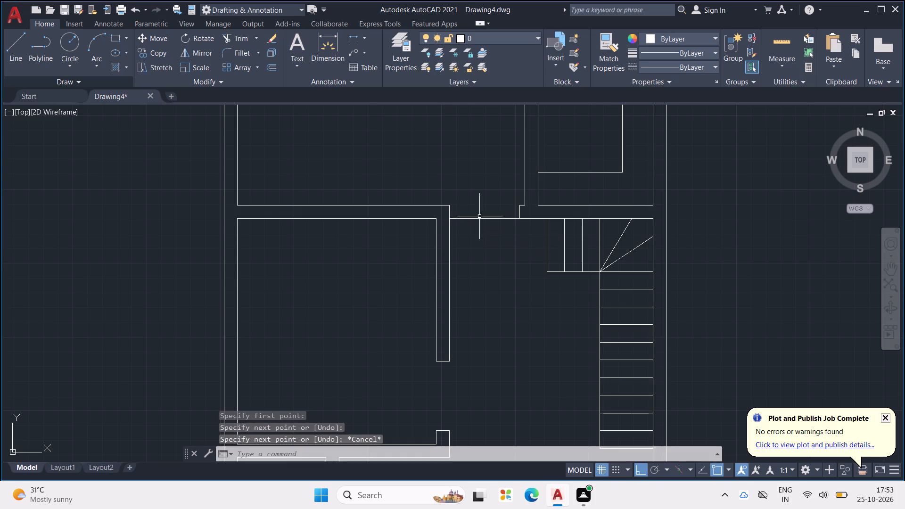
Draw a vertical guide line upward from the midpoint of the passage opening's horizontal line.
{"action": "key", "text": "l"}
{"action": "key", "text": "space"}
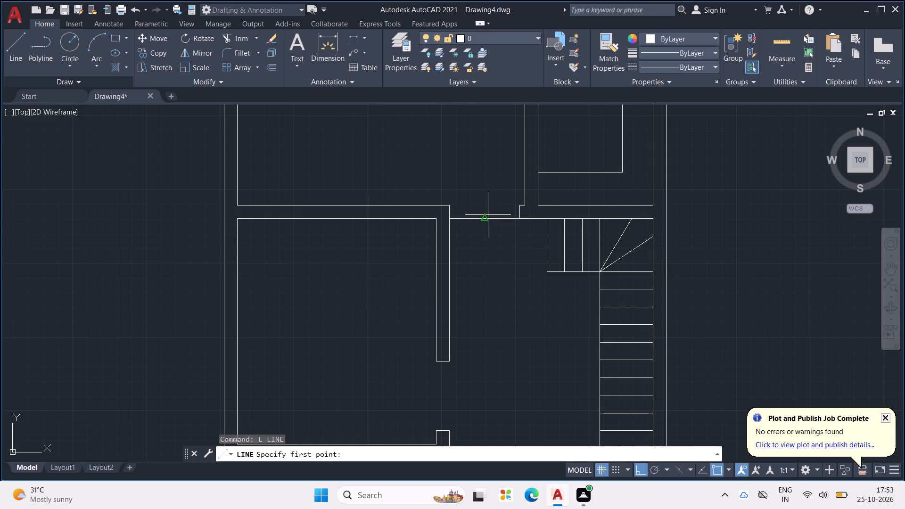
{"action": "left_click_drag", "start_coordinate": [487, 218], "coordinate": [494, 189]}
{"action": "middle_click_drag", "start_coordinate": [491, 142], "coordinate": [491, 183]}
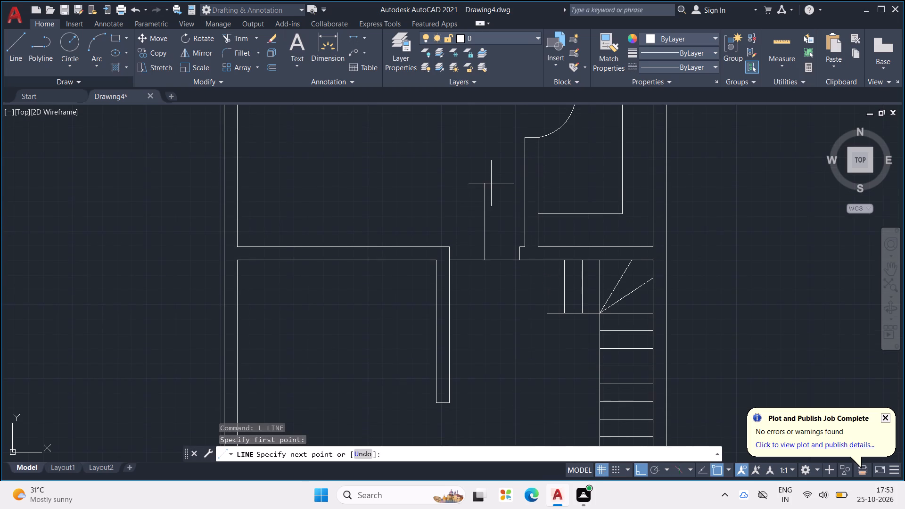
{"action": "left_click", "coordinate": [490, 180]}
{"action": "key", "text": "Escape"}
Draw the double door's right leaf, 2' long and 1" thick, upward from the lower corner of the opening's right jamb.
{"action": "key", "text": "l"}
{"action": "key", "text": "space"}
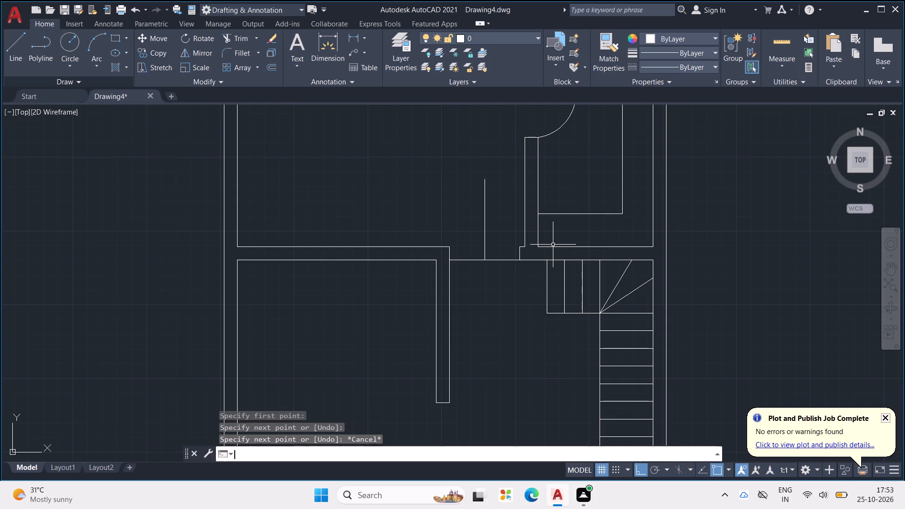
{"action": "scroll", "coordinate": [513, 263], "scroll_direction": "up", "scroll_amount": 3}
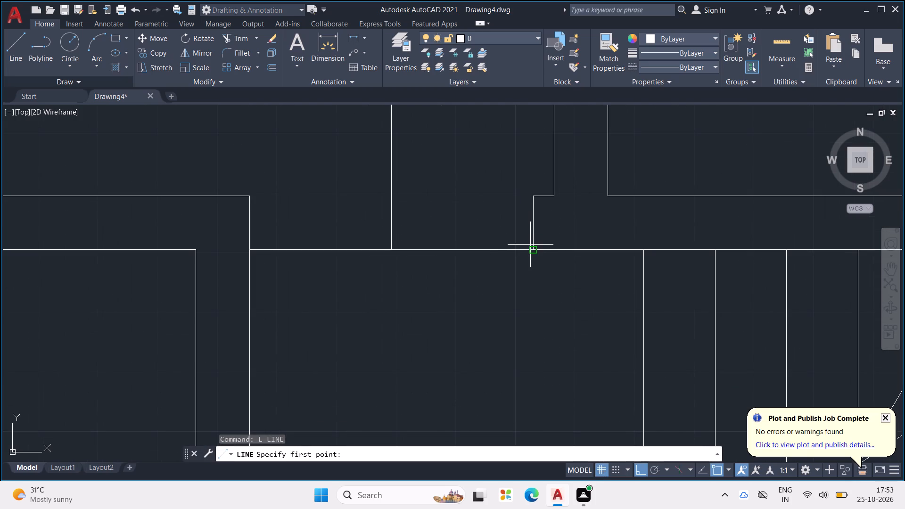
{"action": "left_click_drag", "start_coordinate": [535, 249], "coordinate": [531, 248]}
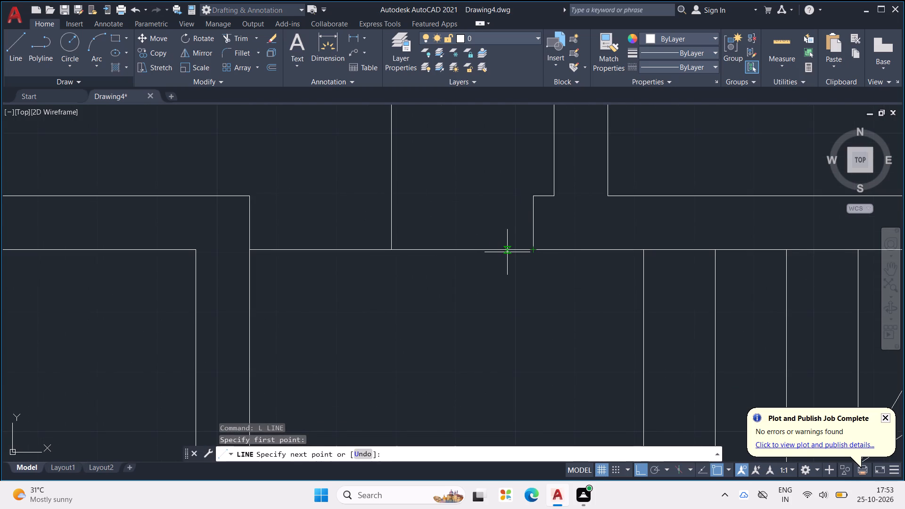
{"action": "key", "text": "1"}
{"action": "key", "text": "shift+quotedbl"}
{"action": "key", "text": "Return"}
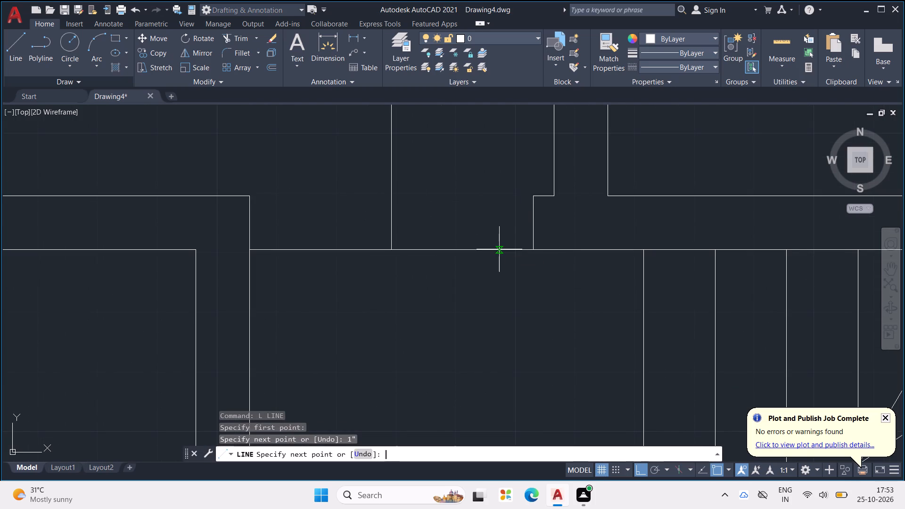
{"action": "middle_click_drag", "start_coordinate": [541, 114], "coordinate": [535, 219]}
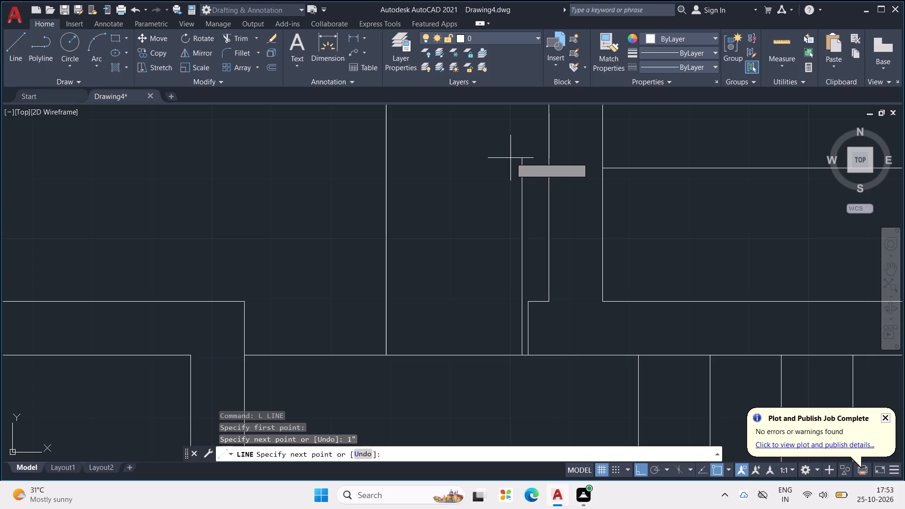
{"action": "type", "text": "2'"}
{"action": "key", "text": "Return"}
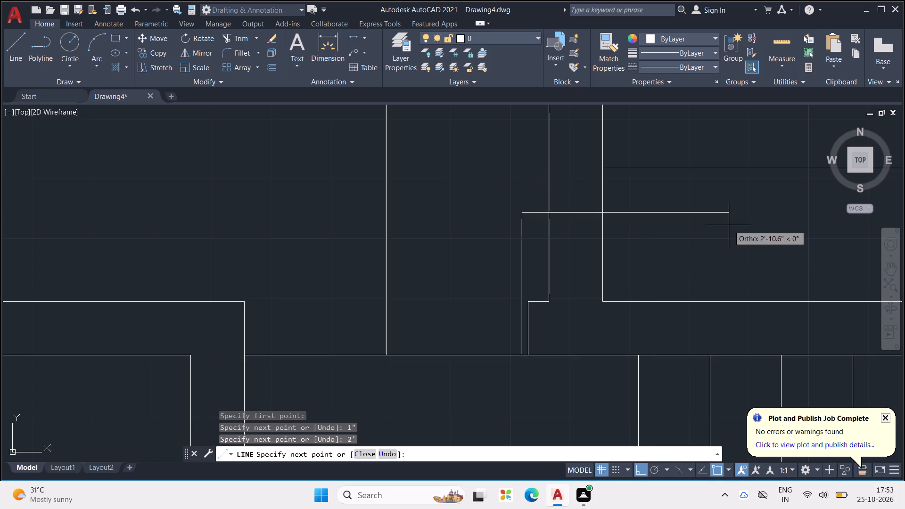
{"action": "type", "text": "1\""}
{"action": "key", "text": "Return"}
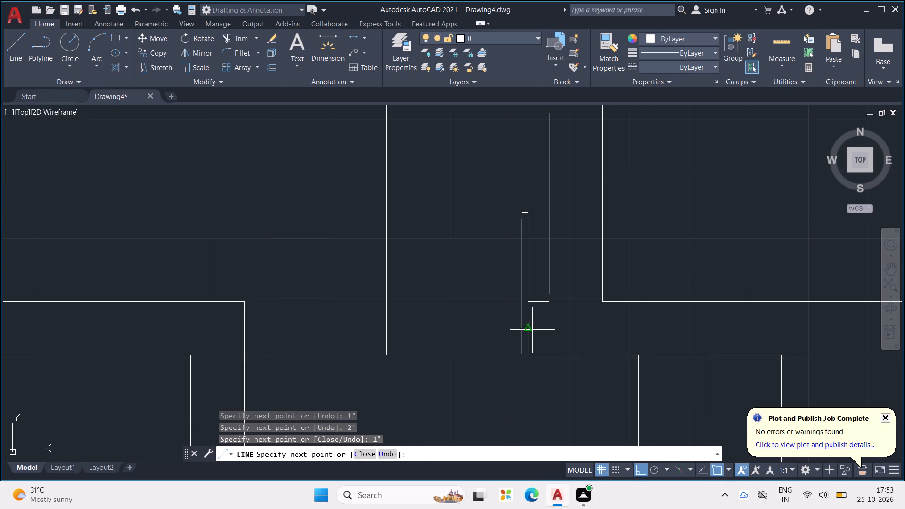
{"action": "left_click", "coordinate": [529, 303]}
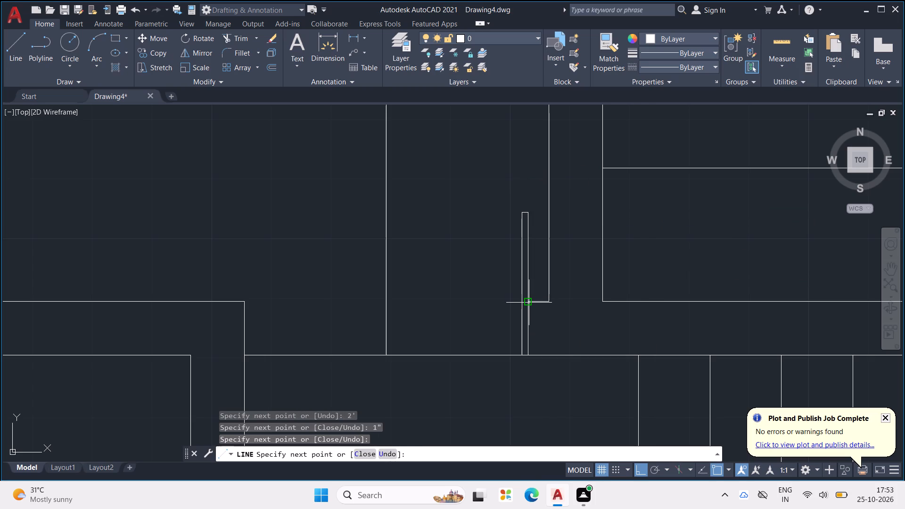
{"action": "key", "text": "Escape"}
Draw the double door's left leaf, 2' long and 1" thick, upward from the lower corner of the opening's left jamb.
{"action": "scroll", "coordinate": [541, 297], "scroll_direction": "down", "scroll_amount": 3}
{"action": "key", "text": "l"}
{"action": "key", "text": "space"}
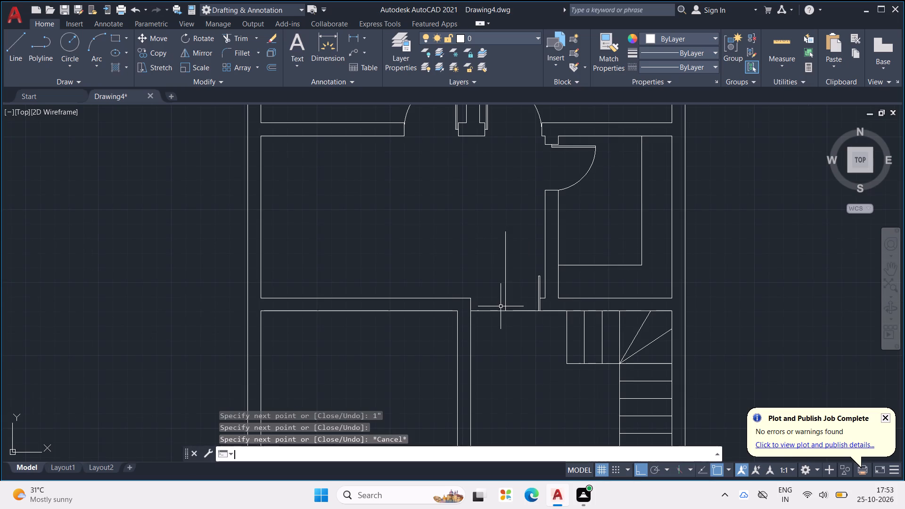
{"action": "scroll", "coordinate": [449, 329], "scroll_direction": "up", "scroll_amount": 4}
{"action": "middle_click_drag", "start_coordinate": [570, 301], "coordinate": [432, 351]}
{"action": "scroll", "coordinate": [570, 301], "scroll_direction": "down", "scroll_amount": 1}
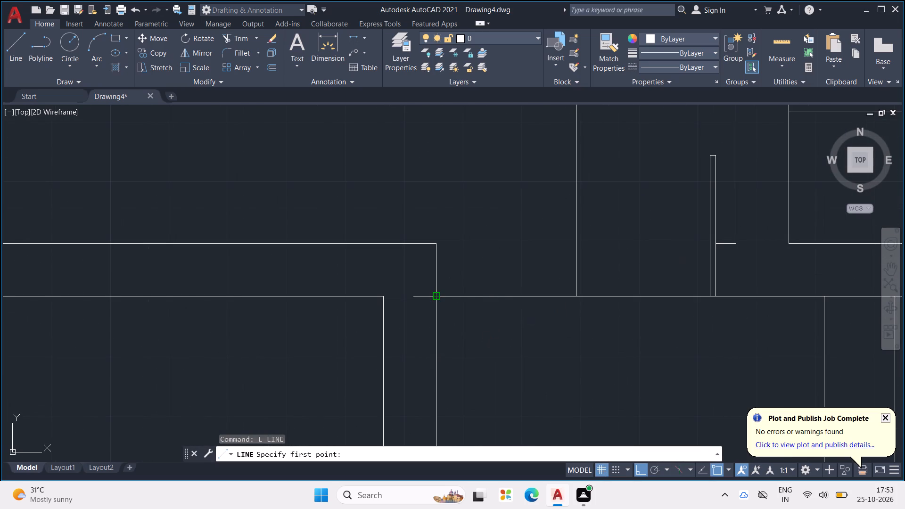
{"action": "left_click", "coordinate": [434, 300]}
{"action": "type", "text": "1\""}
{"action": "key", "text": "Return"}
{"action": "scroll", "coordinate": [529, 174], "scroll_direction": "down", "scroll_amount": 1}
{"action": "middle_click_drag", "start_coordinate": [529, 175], "coordinate": [533, 236]}
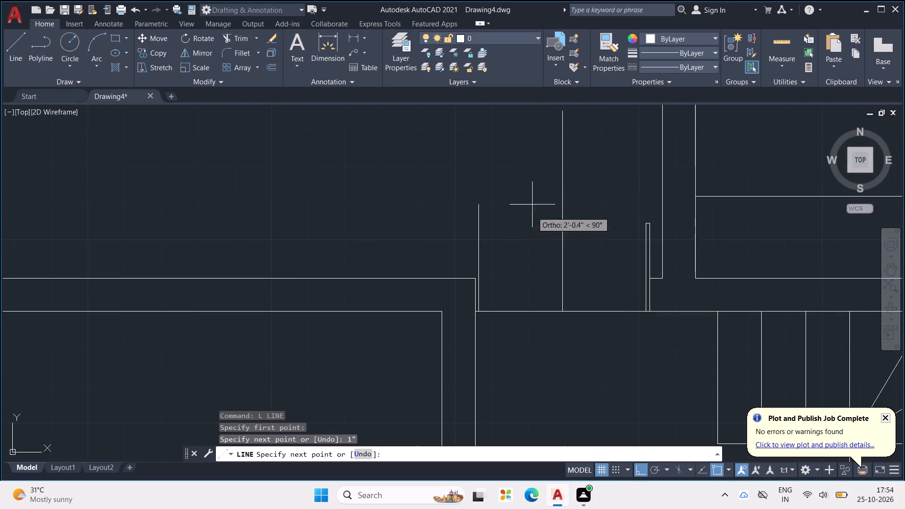
{"action": "type", "text": "2'"}
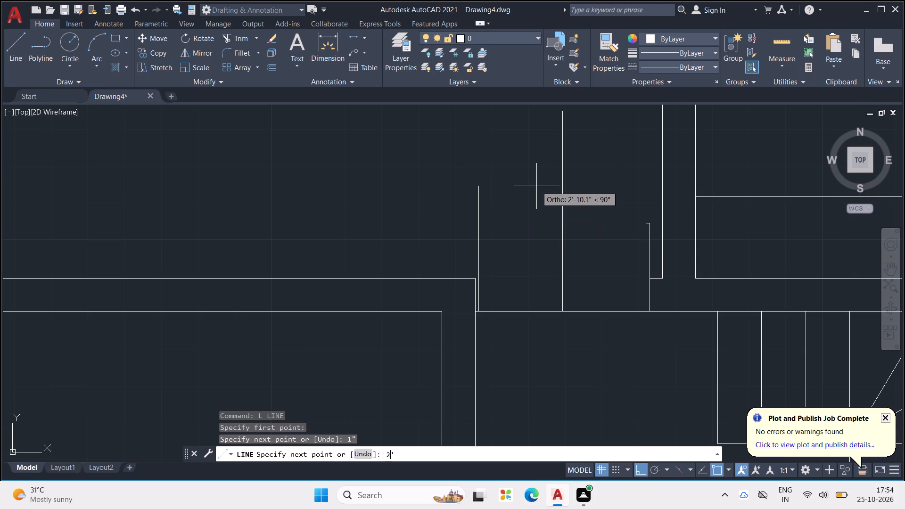
{"action": "key", "text": "Return"}
{"action": "type", "text": "1\""}
{"action": "key", "text": "Return"}
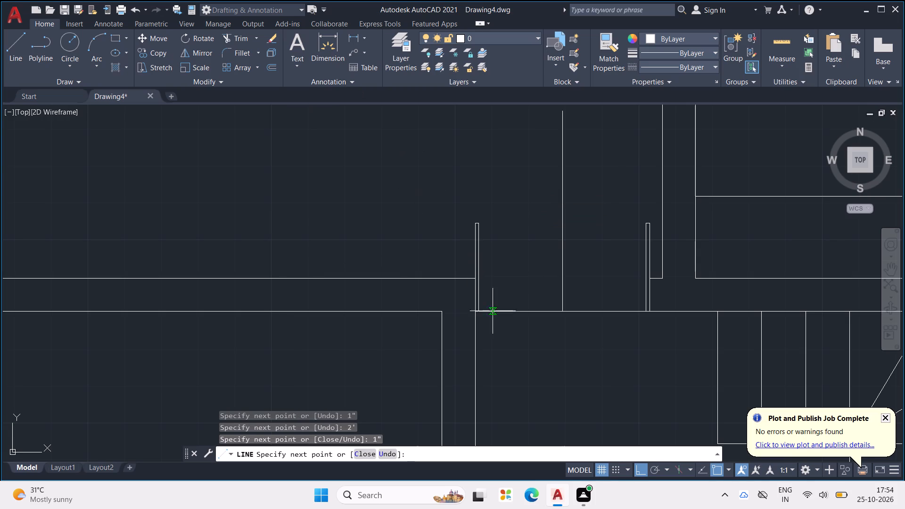
{"action": "scroll", "coordinate": [479, 271], "scroll_direction": "up", "scroll_amount": 2}
{"action": "left_click", "coordinate": [467, 291]}
{"action": "key", "text": "Escape"}
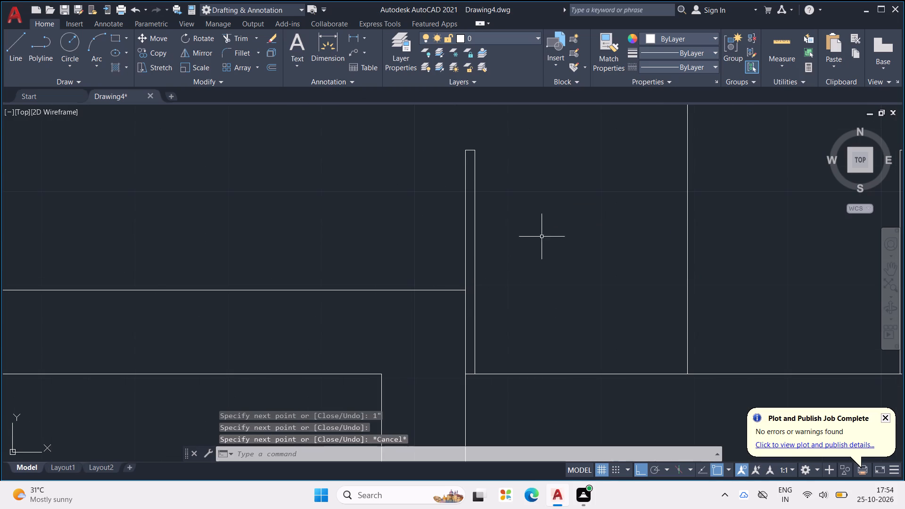
{"action": "key", "text": "Escape"}
{"action": "key", "text": "Escape"}
Draw the left leaf's swing as a three-point arc through its two top corners to the guide line at the opening's centre.
{"action": "scroll", "coordinate": [518, 206], "scroll_direction": "down", "scroll_amount": 2}
{"action": "middle_click_drag", "start_coordinate": [518, 208], "coordinate": [477, 216]}
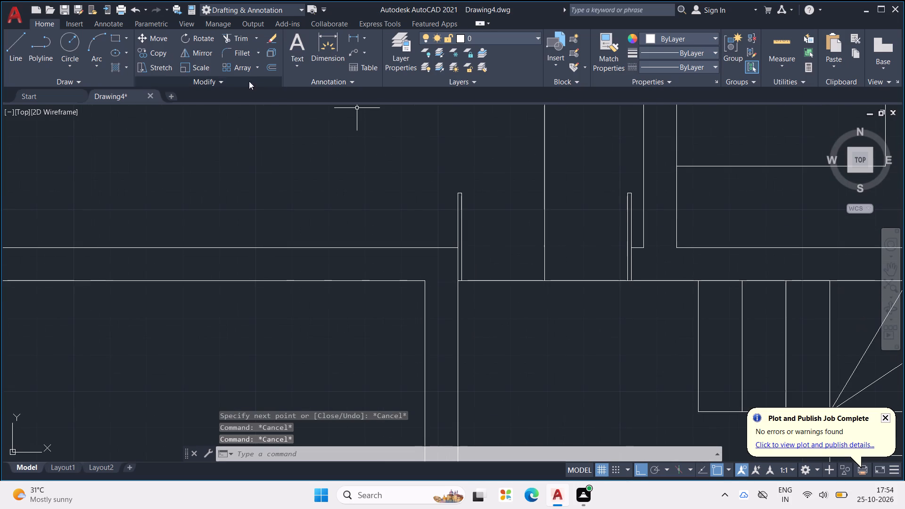
{"action": "left_click", "coordinate": [99, 63]}
{"action": "left_click", "coordinate": [99, 78]}
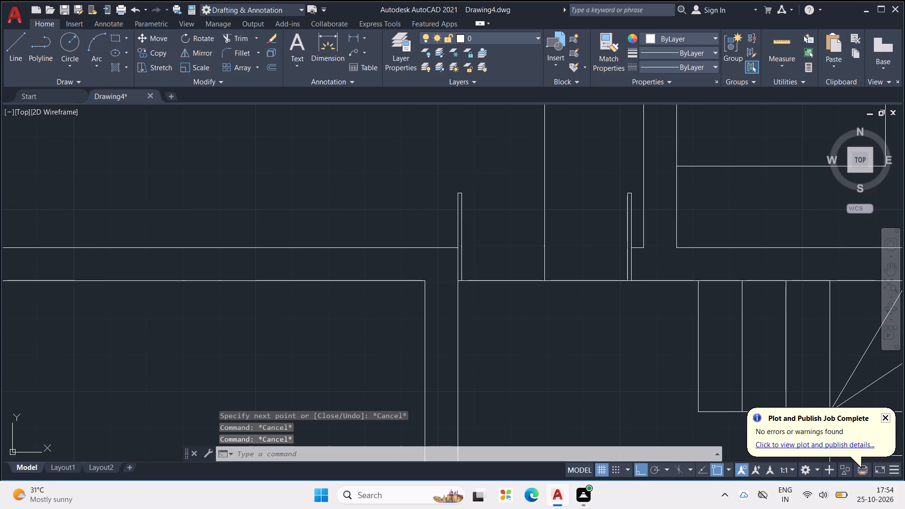
{"action": "scroll", "coordinate": [527, 193], "scroll_direction": "up", "scroll_amount": 2}
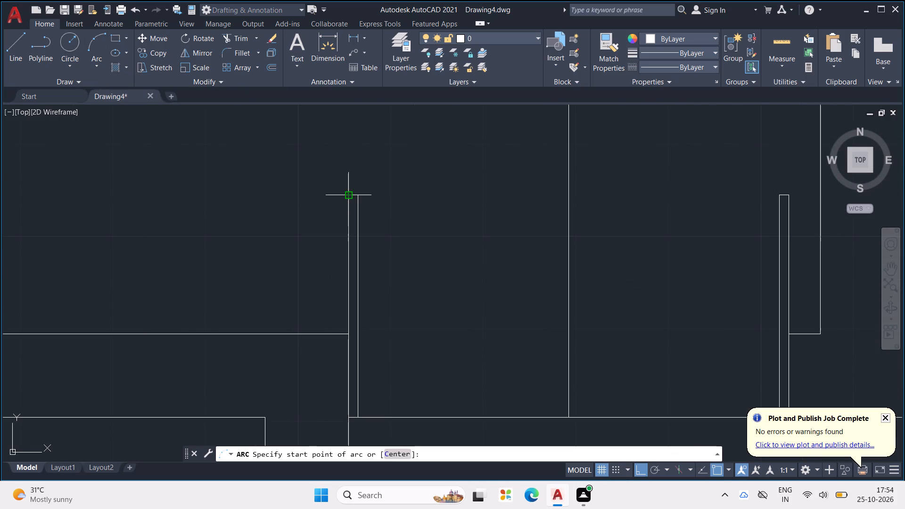
{"action": "left_click", "coordinate": [347, 197]}
{"action": "left_click", "coordinate": [358, 195]}
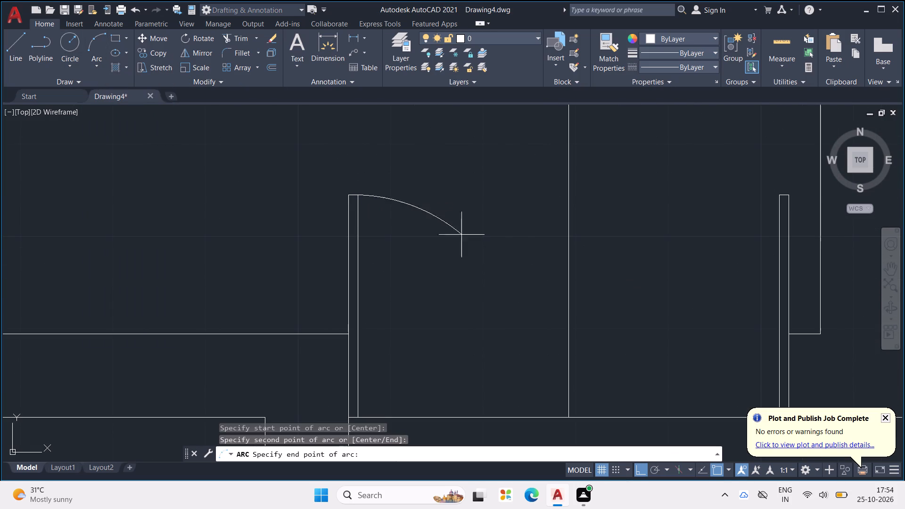
{"action": "scroll", "coordinate": [591, 358], "scroll_direction": "down", "scroll_amount": 3}
{"action": "left_click", "coordinate": [584, 375]}
{"action": "key", "text": "Escape"}
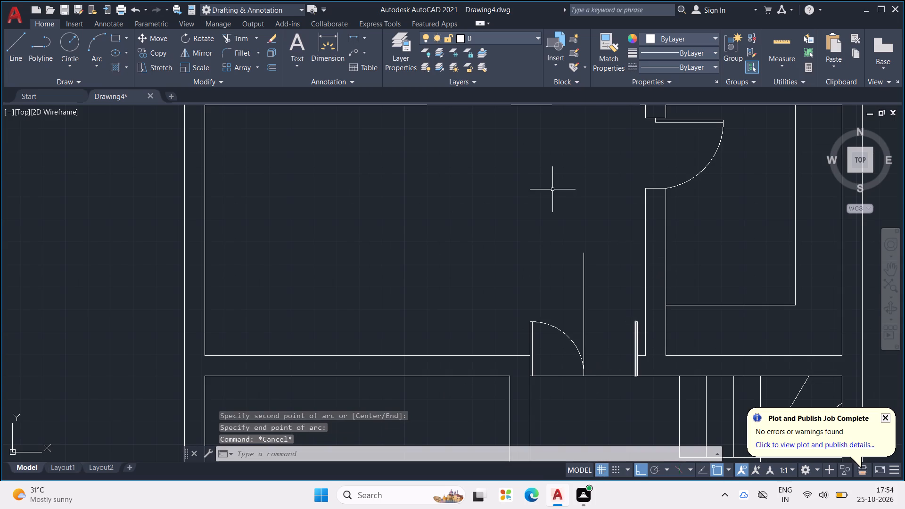
Draw the right leaf's swing as a three-point arc through its two top corners to the end of the left swing.
{"action": "left_click", "coordinate": [99, 61]}
{"action": "left_click", "coordinate": [102, 82]}
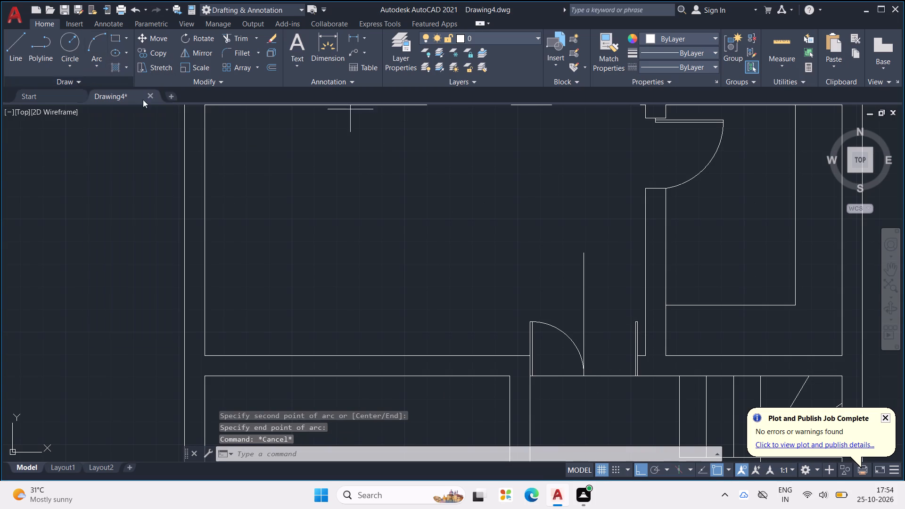
{"action": "middle_click_drag", "start_coordinate": [663, 318], "coordinate": [592, 250]}
{"action": "scroll", "coordinate": [577, 254], "scroll_direction": "up", "scroll_amount": 4}
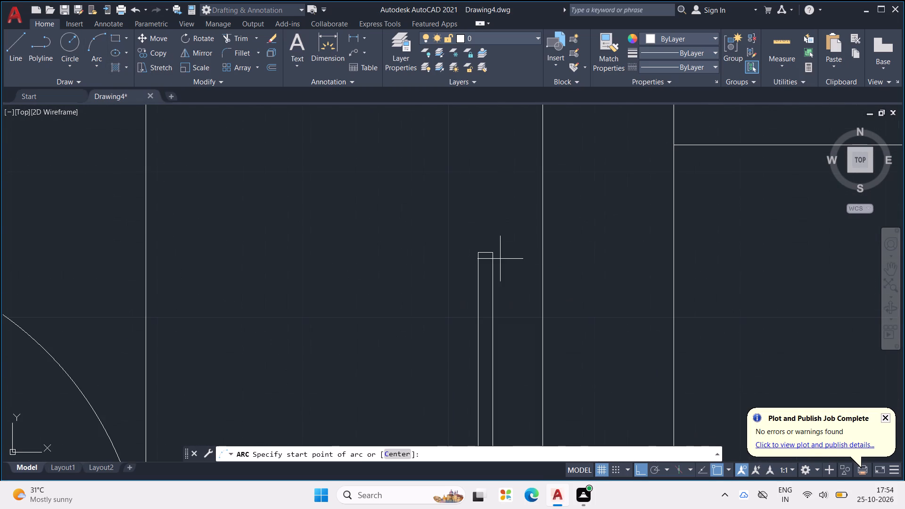
{"action": "left_click", "coordinate": [494, 252]}
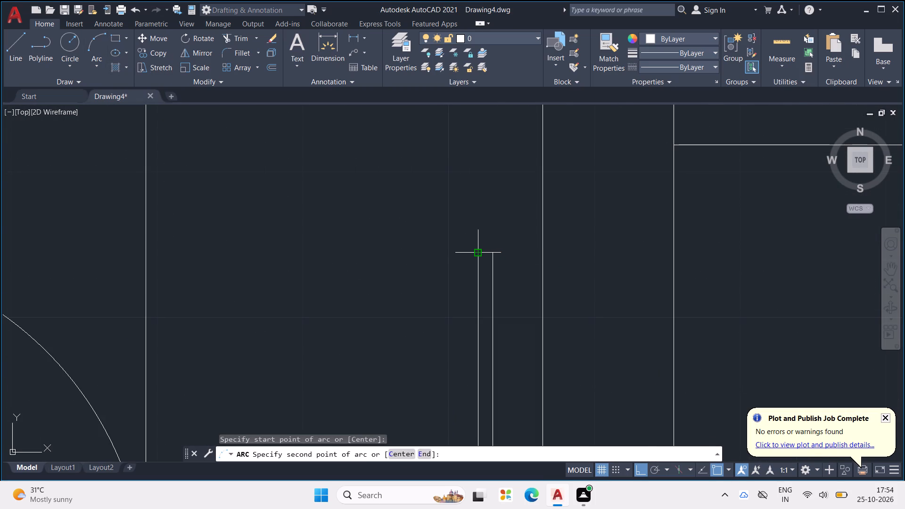
{"action": "left_click_drag", "start_coordinate": [475, 252], "coordinate": [463, 256]}
{"action": "scroll", "coordinate": [401, 278], "scroll_direction": "down", "scroll_amount": 2}
{"action": "middle_click_drag", "start_coordinate": [401, 278], "coordinate": [569, 202]}
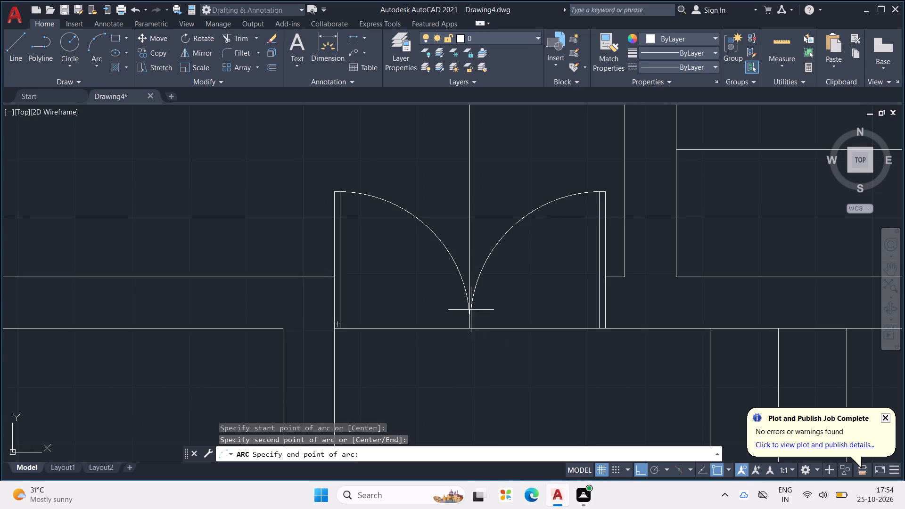
{"action": "left_click", "coordinate": [471, 315]}
{"action": "key", "text": "Escape"}
Delete the vertical guide line at the centre of the double door.
{"action": "scroll", "coordinate": [579, 287], "scroll_direction": "down", "scroll_amount": 3}
{"action": "left_click", "coordinate": [554, 251]}
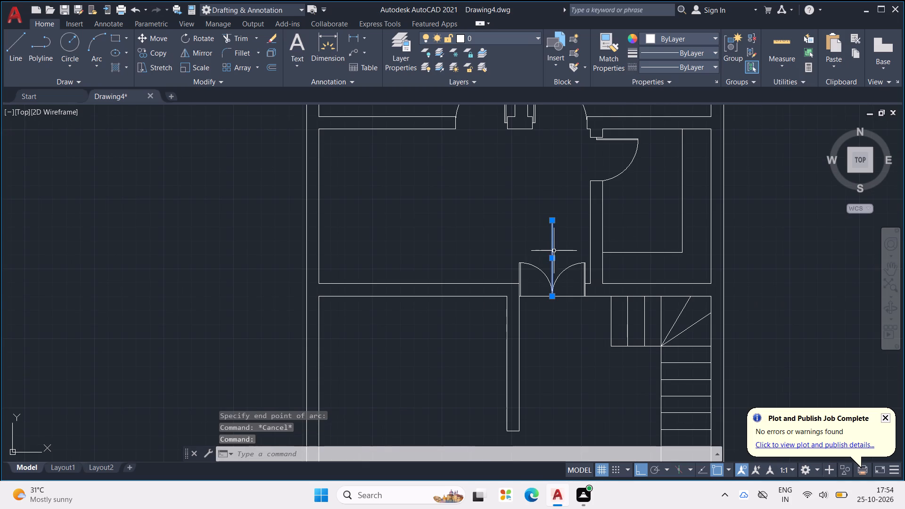
{"action": "key", "text": "Delete"}
Draw the front room's door leaf, 3' long and 1" thick, leftward into the room, starting 1" above the lower jamb's midpoint.
{"action": "scroll", "coordinate": [620, 244], "scroll_direction": "down", "scroll_amount": 2}
{"action": "middle_click_drag", "start_coordinate": [613, 249], "coordinate": [580, 225]}
{"action": "scroll", "coordinate": [545, 259], "scroll_direction": "up", "scroll_amount": 1}
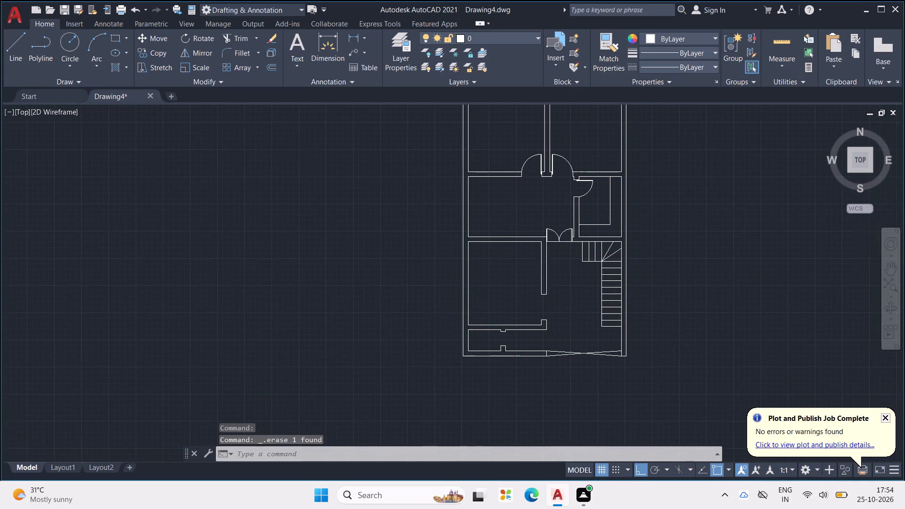
{"action": "scroll", "coordinate": [550, 254], "scroll_direction": "up", "scroll_amount": 2}
{"action": "middle_click_drag", "start_coordinate": [553, 250], "coordinate": [541, 225]}
{"action": "scroll", "coordinate": [543, 230], "scroll_direction": "down", "scroll_amount": 1}
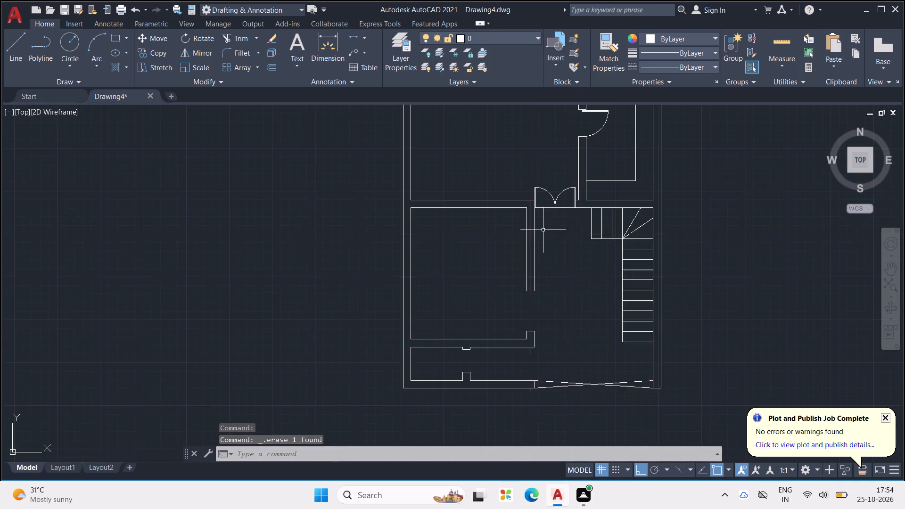
{"action": "scroll", "coordinate": [543, 230], "scroll_direction": "down", "scroll_amount": 2}
{"action": "scroll", "coordinate": [546, 294], "scroll_direction": "up", "scroll_amount": 3}
{"action": "middle_click_drag", "start_coordinate": [546, 287], "coordinate": [547, 239]}
{"action": "key", "text": "l"}
{"action": "key", "text": "space"}
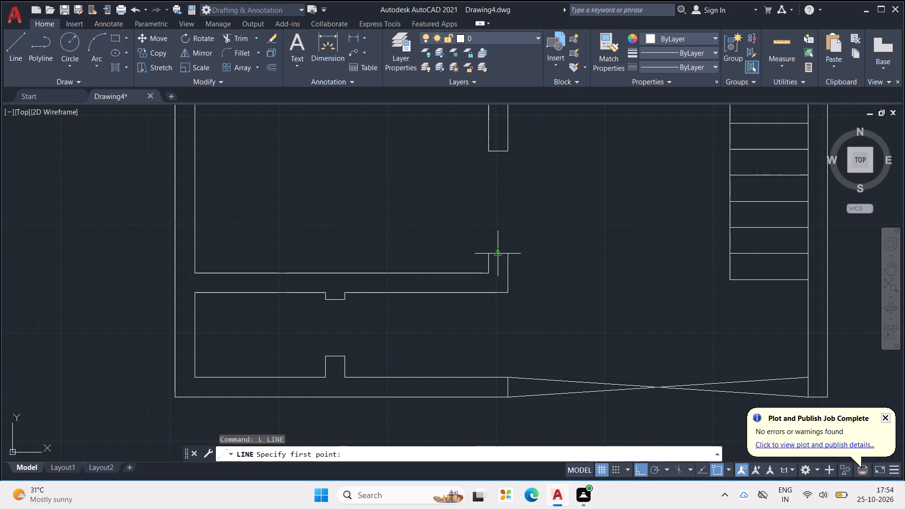
{"action": "left_click_drag", "start_coordinate": [498, 252], "coordinate": [498, 242]}
{"action": "key", "text": "1"}
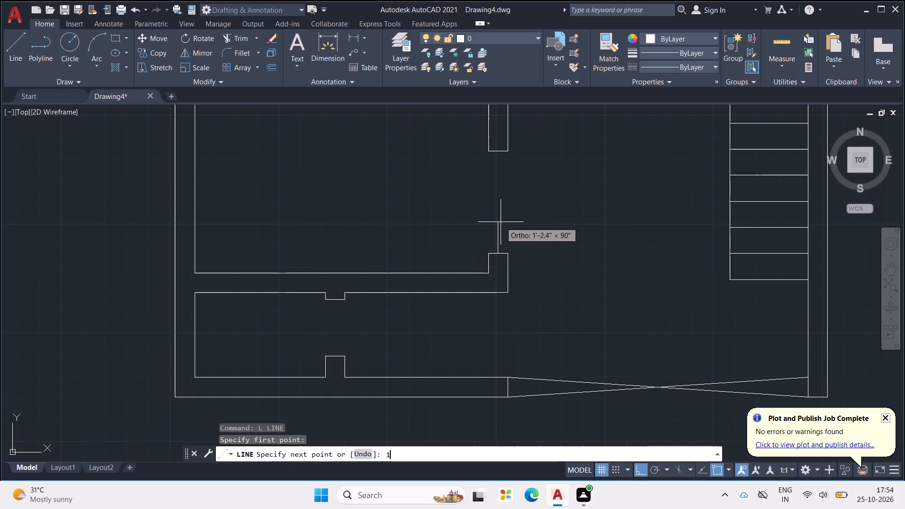
{"action": "key", "text": "shift+quotedbl"}
{"action": "key", "text": "Return"}
{"action": "middle_click_drag", "start_coordinate": [332, 247], "coordinate": [395, 246]}
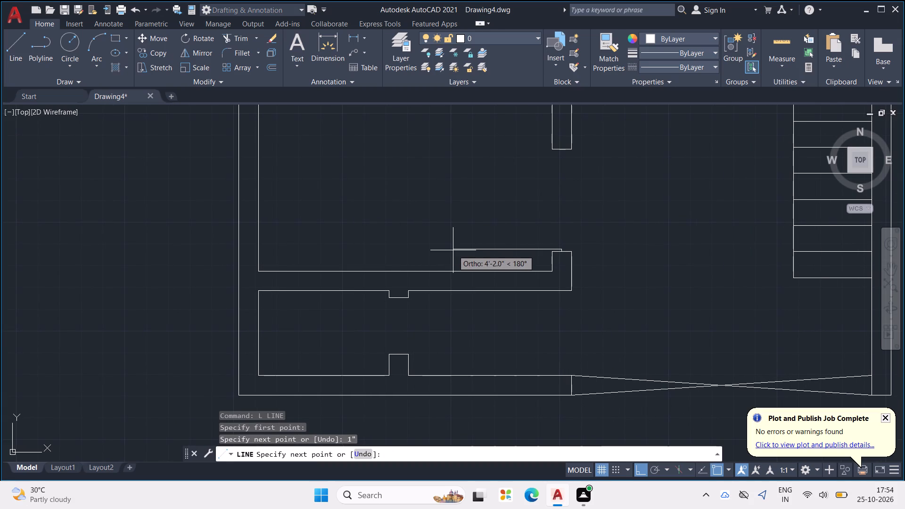
{"action": "type", "text": "3'"}
{"action": "key", "text": "Return"}
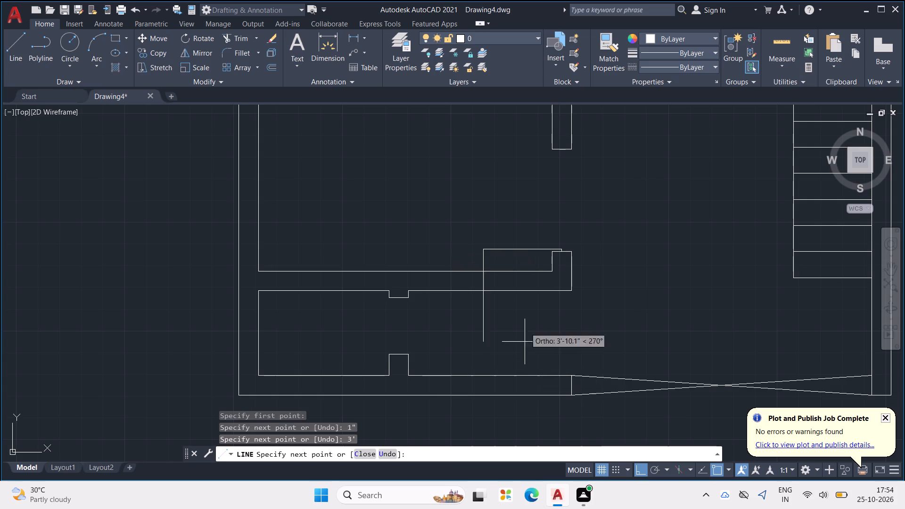
{"action": "scroll", "coordinate": [496, 260], "scroll_direction": "up", "scroll_amount": 1}
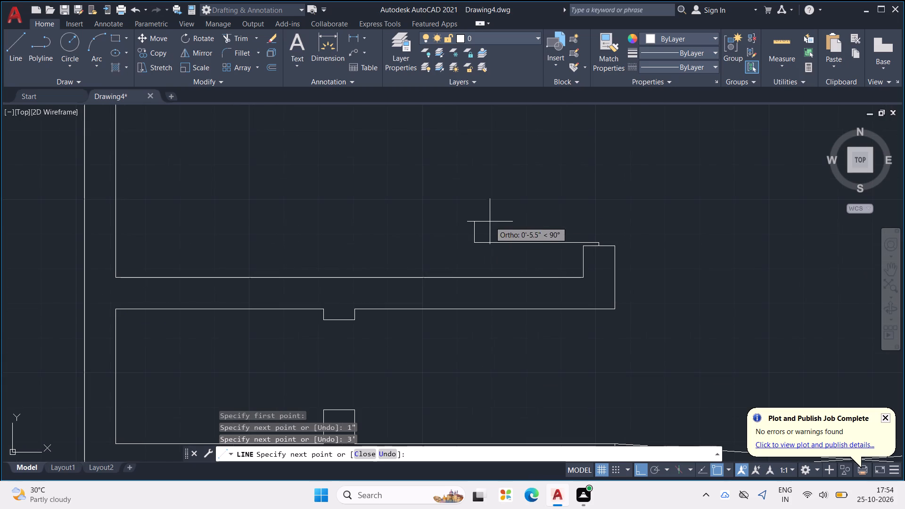
{"action": "key", "text": "1"}
{"action": "key", "text": "shift+quotedbl"}
{"action": "key", "text": "Return"}
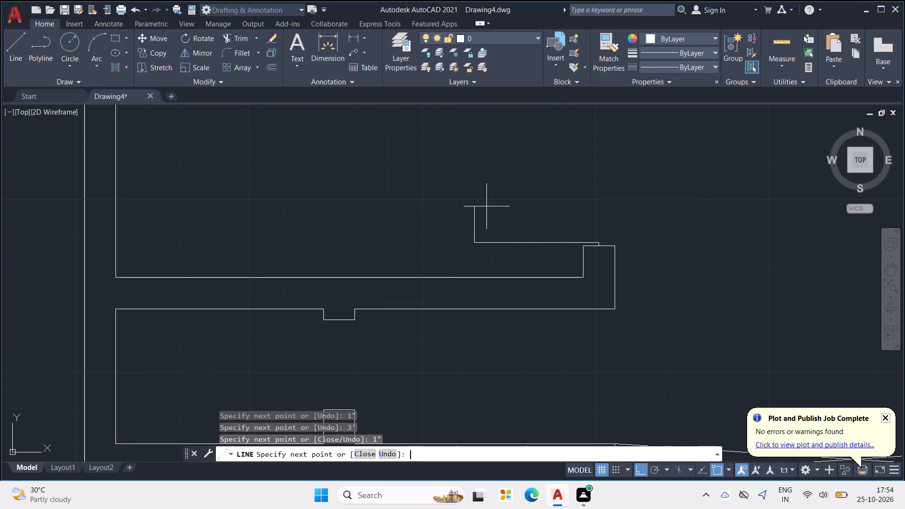
{"action": "scroll", "coordinate": [613, 230], "scroll_direction": "up", "scroll_amount": 3}
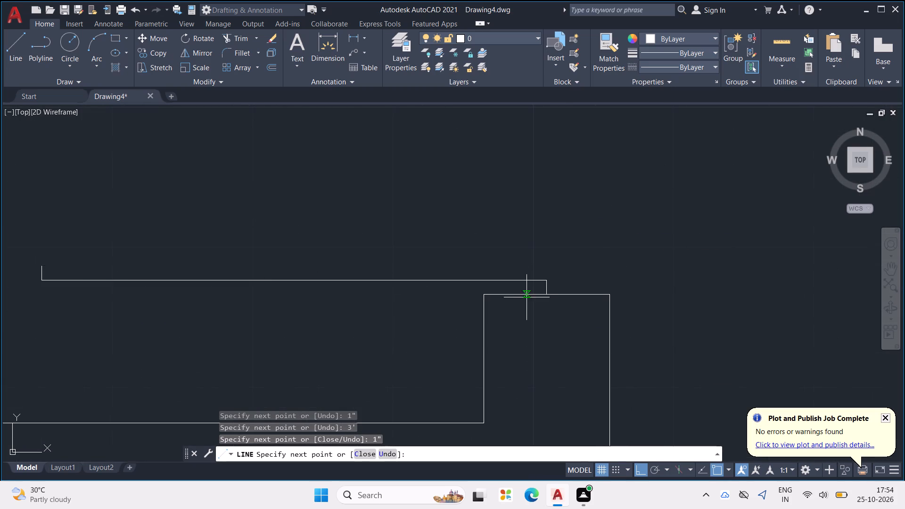
{"action": "left_click", "coordinate": [549, 266]}
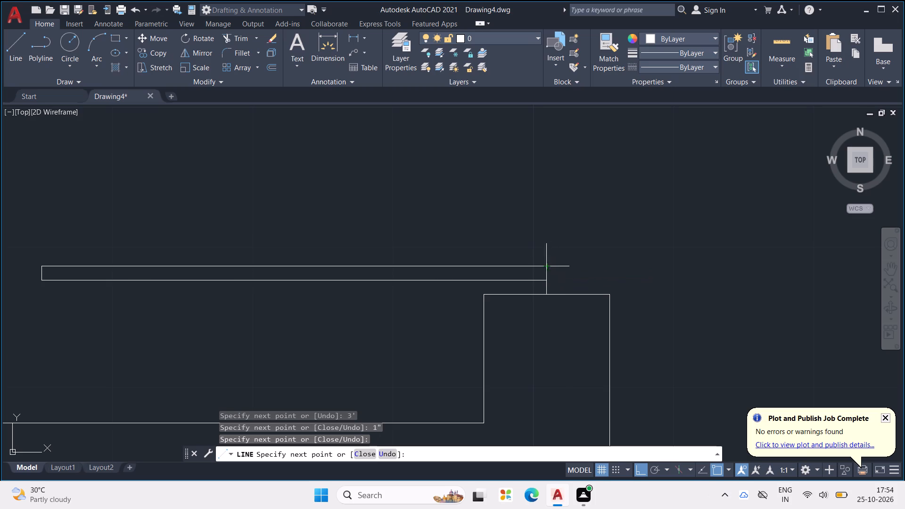
{"action": "left_click", "coordinate": [546, 279]}
{"action": "key", "text": "Escape"}
{"action": "scroll", "coordinate": [589, 275], "scroll_direction": "down", "scroll_amount": 3}
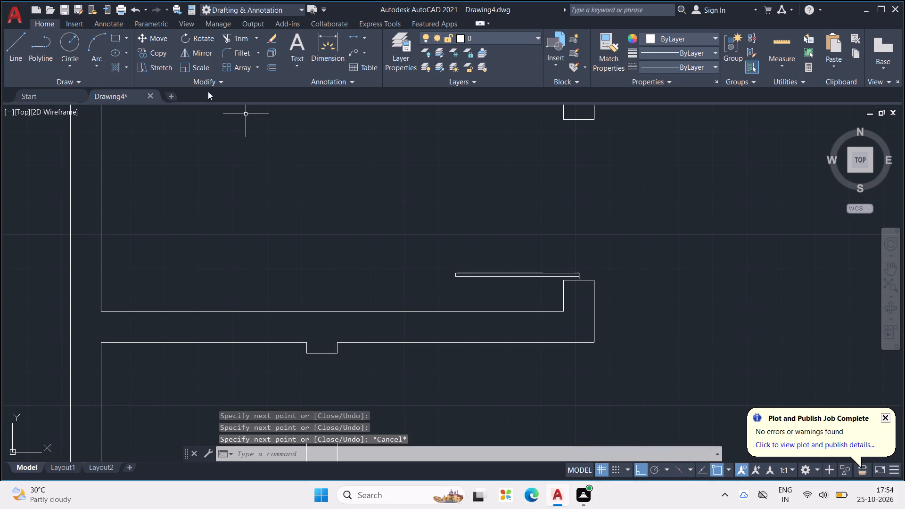
Draw the front room door's swing as a three-point arc through the leaf's two free-end corners to the upper jamb's midpoint.
{"action": "left_click", "coordinate": [97, 65]}
{"action": "left_click", "coordinate": [106, 81]}
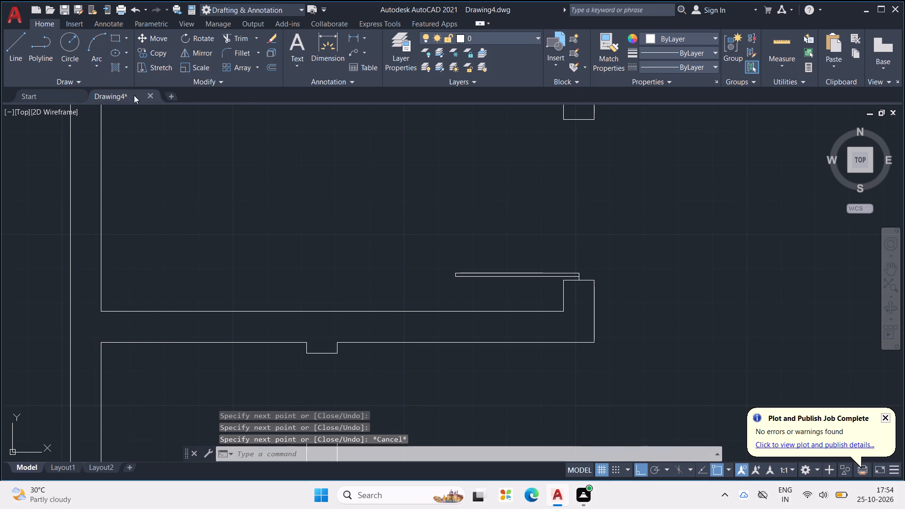
{"action": "scroll", "coordinate": [452, 269], "scroll_direction": "up", "scroll_amount": 2}
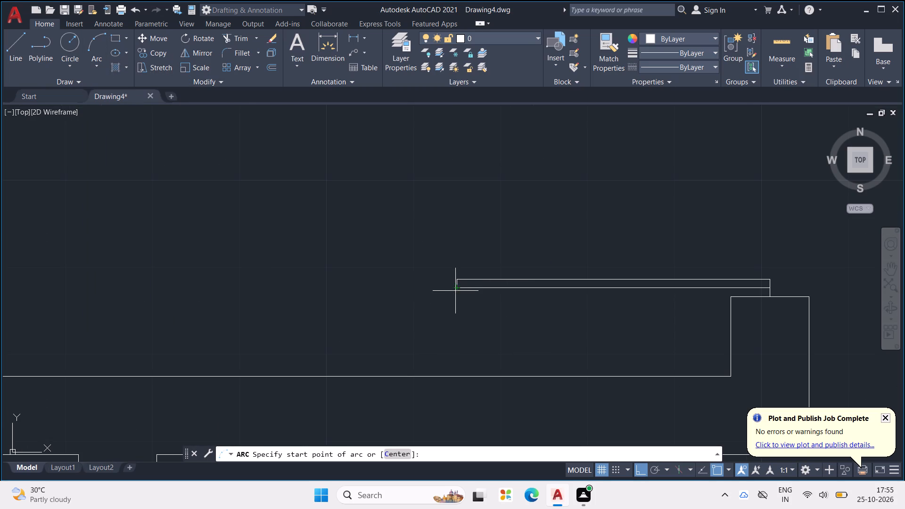
{"action": "left_click", "coordinate": [456, 290]}
{"action": "left_click", "coordinate": [457, 279]}
{"action": "scroll", "coordinate": [532, 206], "scroll_direction": "down", "scroll_amount": 1}
{"action": "middle_click_drag", "start_coordinate": [532, 206], "coordinate": [531, 208]}
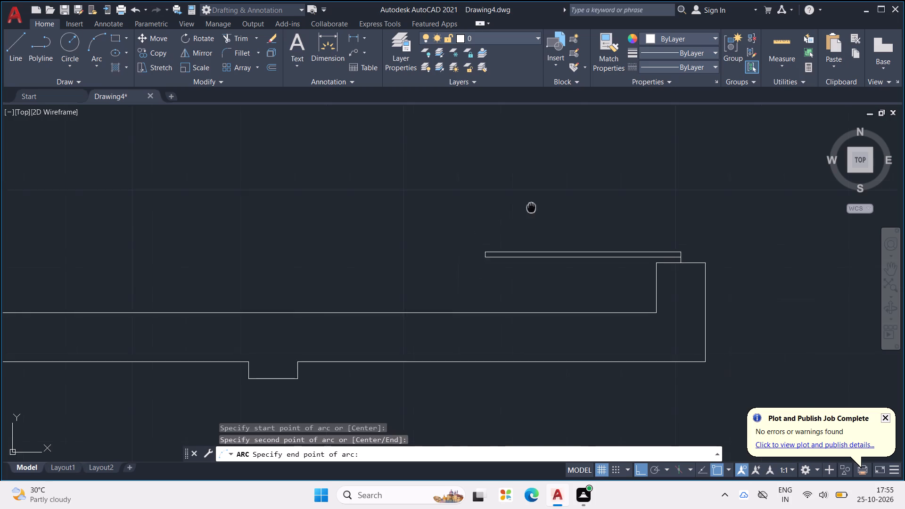
{"action": "middle_click_drag", "start_coordinate": [531, 208], "coordinate": [444, 337]}
{"action": "scroll", "coordinate": [457, 312], "scroll_direction": "down", "scroll_amount": 1}
{"action": "left_click", "coordinate": [536, 214]}
{"action": "scroll", "coordinate": [584, 274], "scroll_direction": "down", "scroll_amount": 4}
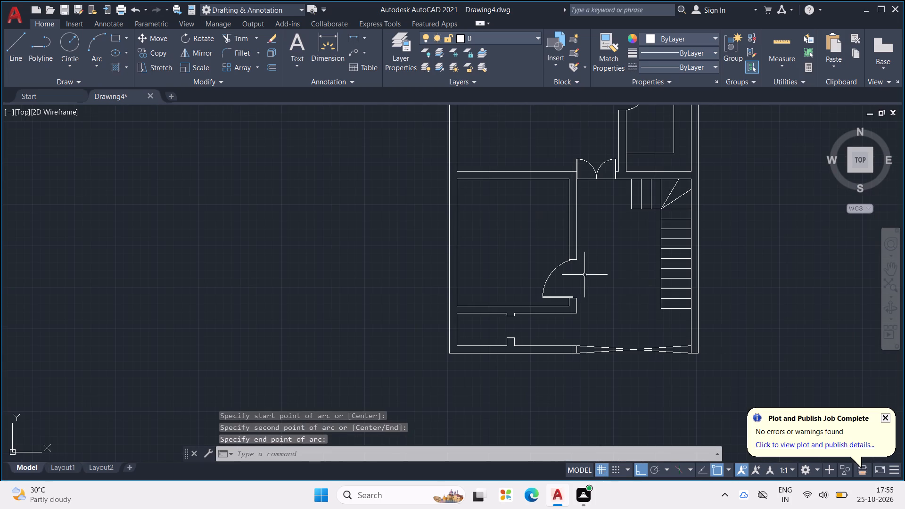
{"action": "key", "text": "Escape"}
{"action": "key", "text": "Escape"}
{"action": "key", "text": "Escape"}
{"action": "key", "text": "Escape"}
Draw the door leaf in the narrow bottom room, 2' long and 1" thick, leftward, starting 1" below the upper wall stub's midpoint.
{"action": "middle_click_drag", "start_coordinate": [637, 287], "coordinate": [637, 291]}
{"action": "scroll", "coordinate": [637, 287], "scroll_direction": "down", "scroll_amount": 1}
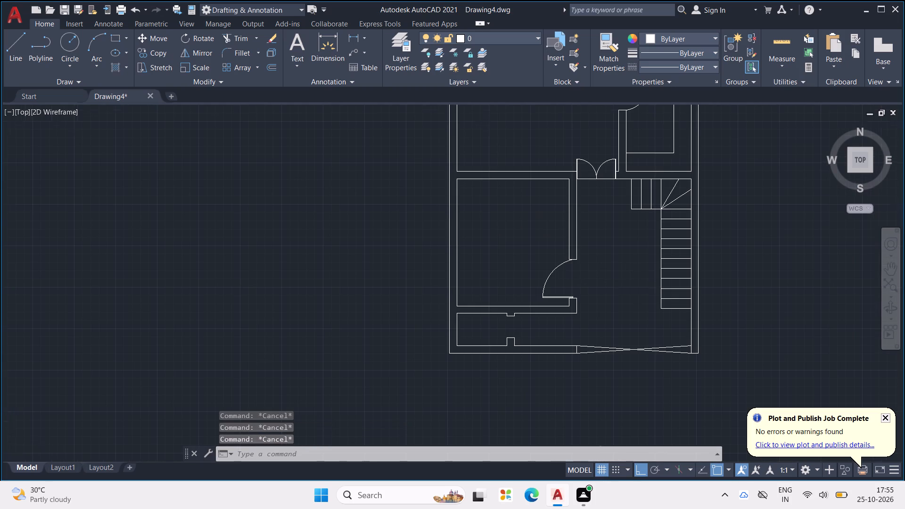
{"action": "middle_click_drag", "start_coordinate": [637, 291], "coordinate": [620, 271]}
{"action": "scroll", "coordinate": [547, 287], "scroll_direction": "up", "scroll_amount": 4}
{"action": "type", "text": "L"}
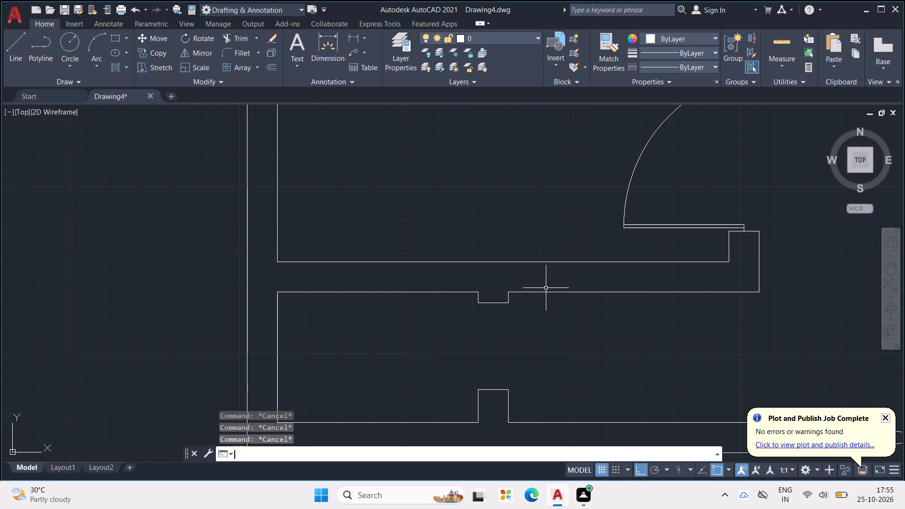
{"action": "key", "text": "space"}
{"action": "scroll", "coordinate": [512, 303], "scroll_direction": "up", "scroll_amount": 2}
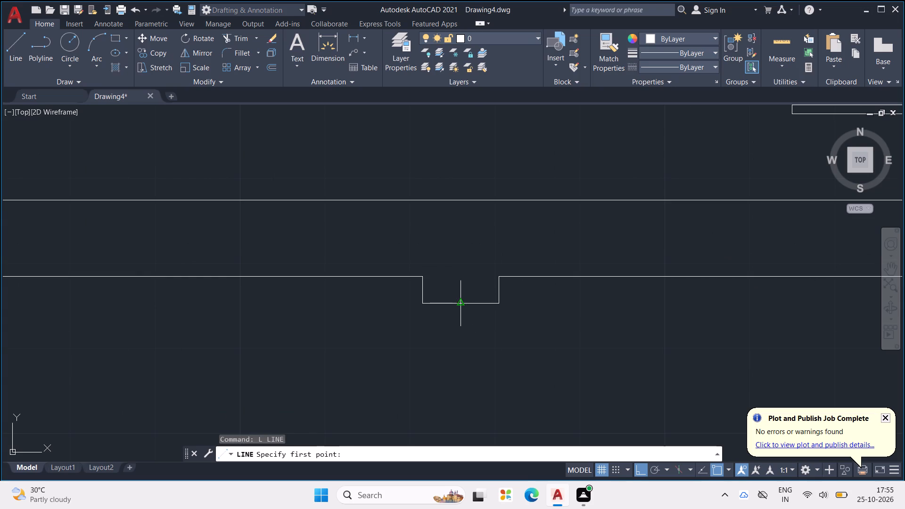
{"action": "left_click_drag", "start_coordinate": [463, 304], "coordinate": [463, 322]}
{"action": "scroll", "coordinate": [462, 355], "scroll_direction": "down", "scroll_amount": 2}
{"action": "middle_click_drag", "start_coordinate": [462, 353], "coordinate": [476, 292]}
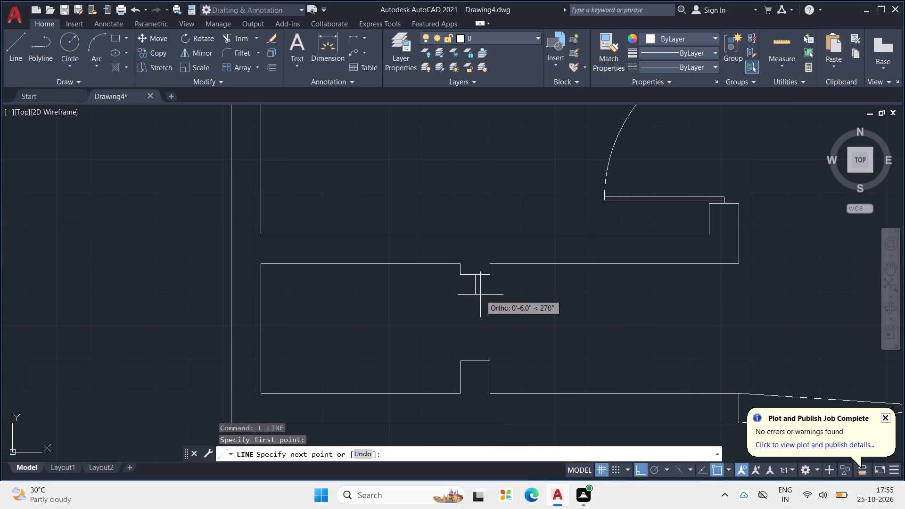
{"action": "key", "text": "1"}
{"action": "key", "text": "shift+quotedbl"}
{"action": "key", "text": "Return"}
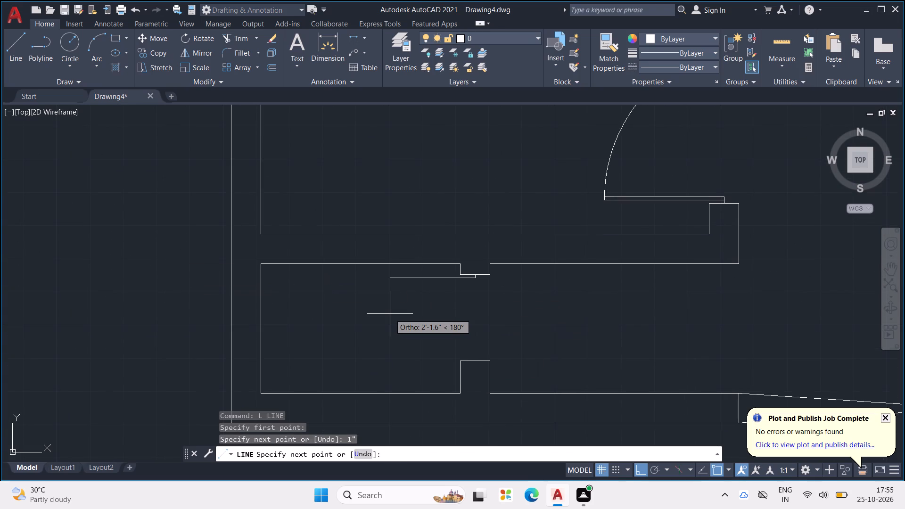
{"action": "type", "text": "2'"}
{"action": "key", "text": "Return"}
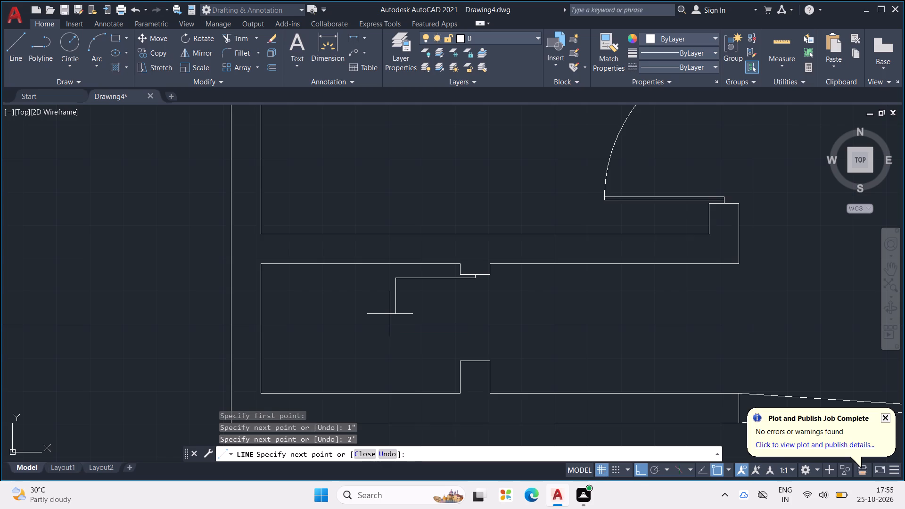
{"action": "type", "text": "1\""}
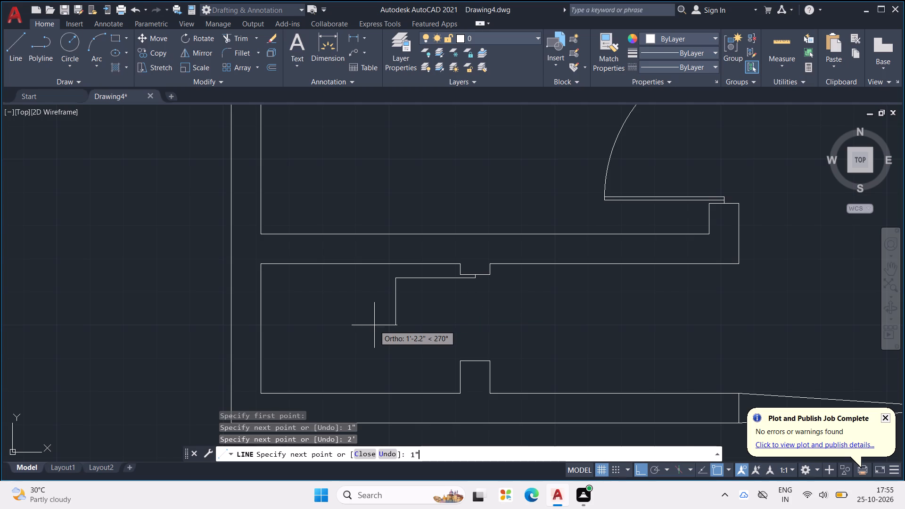
{"action": "key", "text": "Return"}
{"action": "scroll", "coordinate": [444, 278], "scroll_direction": "up", "scroll_amount": 4}
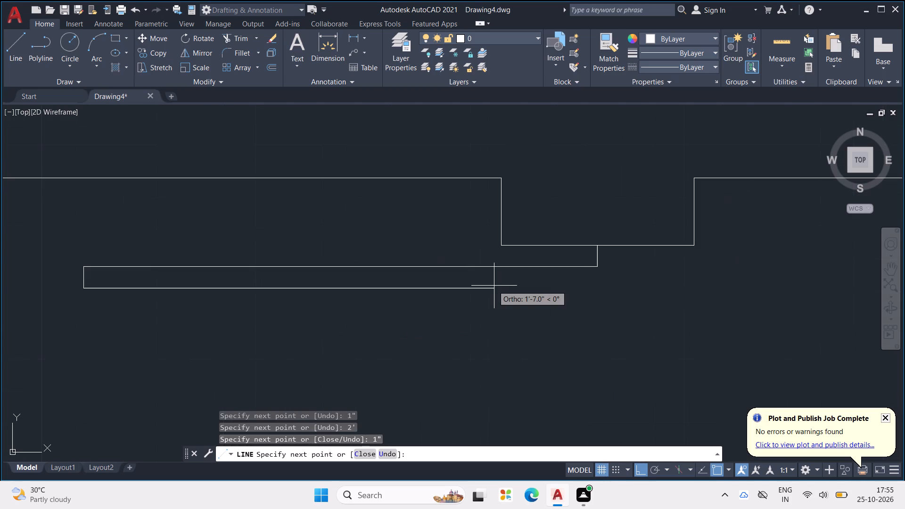
{"action": "left_click", "coordinate": [596, 299]}
{"action": "left_click", "coordinate": [599, 269]}
{"action": "key", "text": "Escape"}
{"action": "scroll", "coordinate": [650, 312], "scroll_direction": "down", "scroll_amount": 4}
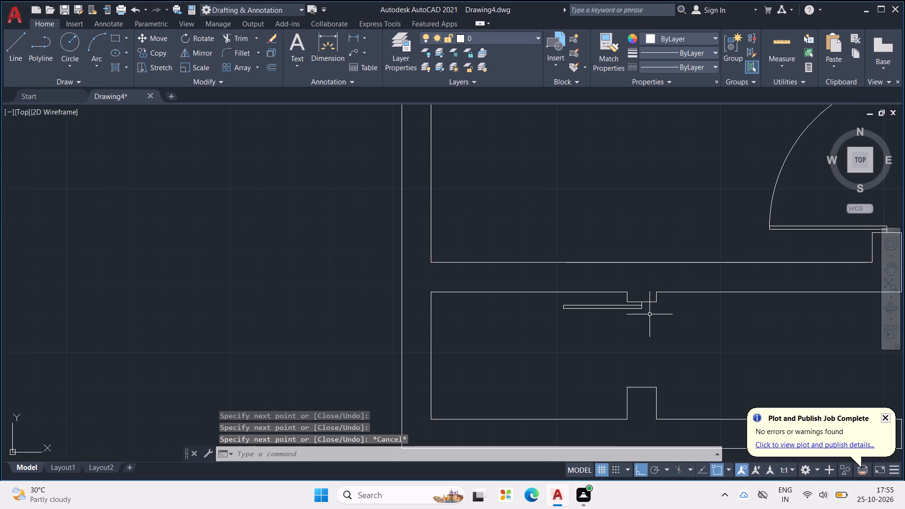
Draw that door's swing as a three-point arc through the leaf's two free-end corners to the top of the lower wall stub.
{"action": "middle_click_drag", "start_coordinate": [654, 321], "coordinate": [564, 233]}
{"action": "left_click", "coordinate": [97, 66]}
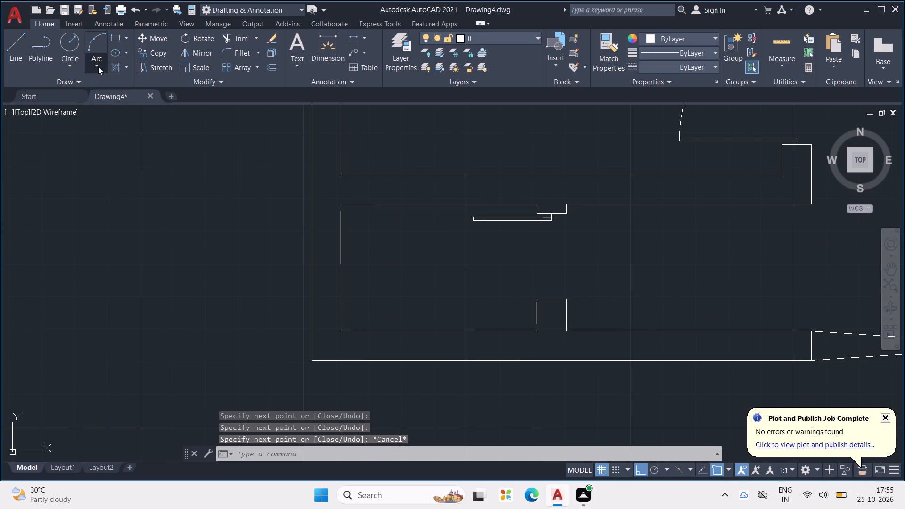
{"action": "left_click", "coordinate": [110, 82]}
{"action": "scroll", "coordinate": [479, 203], "scroll_direction": "up", "scroll_amount": 3}
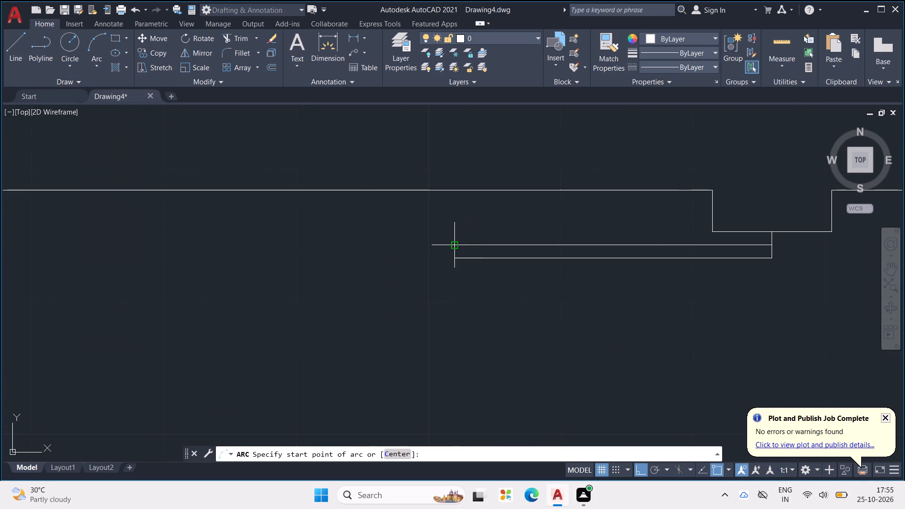
{"action": "left_click", "coordinate": [457, 244]}
{"action": "left_click_drag", "start_coordinate": [456, 259], "coordinate": [469, 271]}
{"action": "scroll", "coordinate": [560, 352], "scroll_direction": "down", "scroll_amount": 2}
{"action": "middle_click_drag", "start_coordinate": [558, 352], "coordinate": [540, 304]}
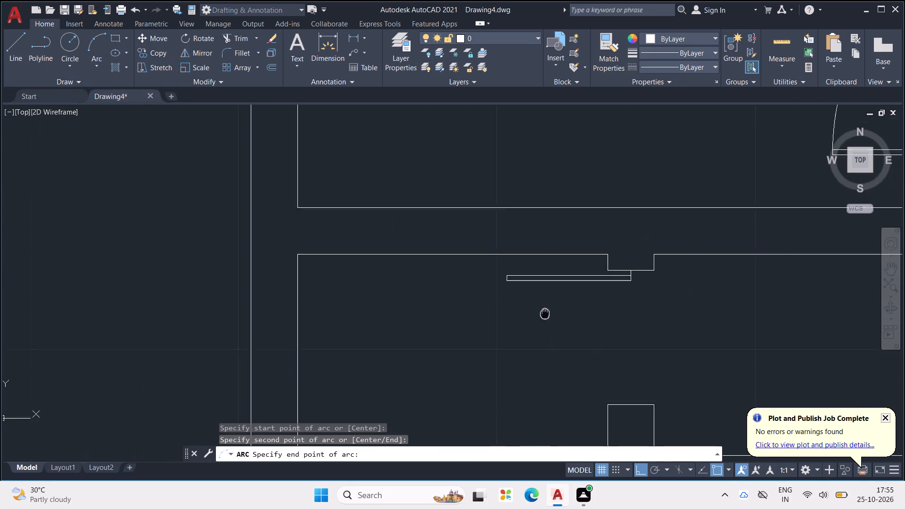
{"action": "middle_click_drag", "start_coordinate": [540, 304], "coordinate": [502, 241]}
{"action": "left_click", "coordinate": [586, 326]}
{"action": "scroll", "coordinate": [633, 343], "scroll_direction": "down", "scroll_amount": 4}
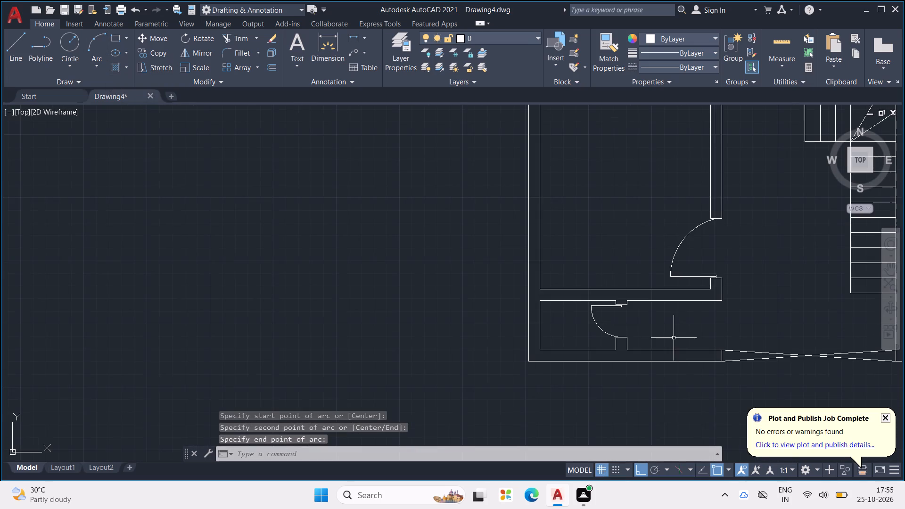
{"action": "middle_click_drag", "start_coordinate": [680, 337], "coordinate": [563, 308]}
{"action": "key", "text": "Escape"}
{"action": "key", "text": "Escape"}
{"action": "key", "text": "Escape"}
{"action": "key", "text": "Escape"}
{"action": "key", "text": "Escape"}
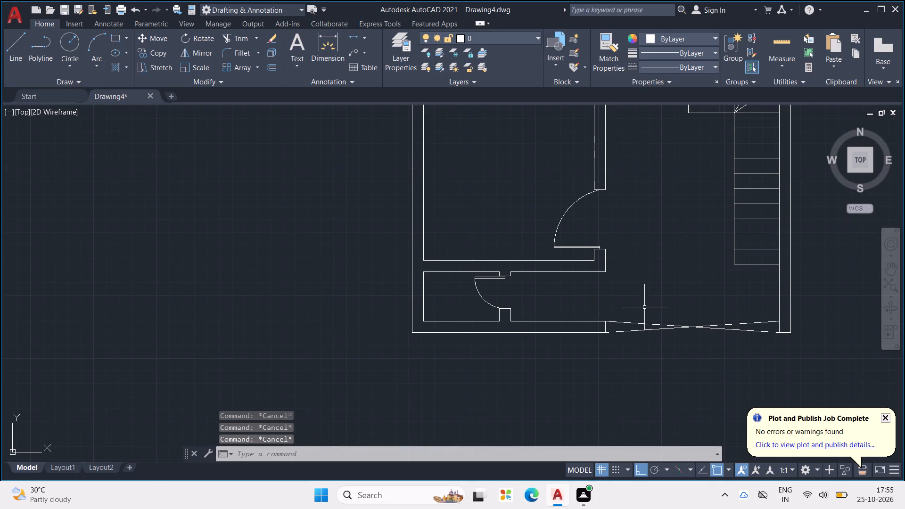
Draw a narrow offset edge line along the staircase's inner side, from the short flight's outer corner around to the long flight's bottom tread.
{"action": "scroll", "coordinate": [659, 296], "scroll_direction": "down", "scroll_amount": 2}
{"action": "middle_click_drag", "start_coordinate": [659, 296], "coordinate": [510, 320]}
{"action": "scroll", "coordinate": [559, 241], "scroll_direction": "up", "scroll_amount": 3}
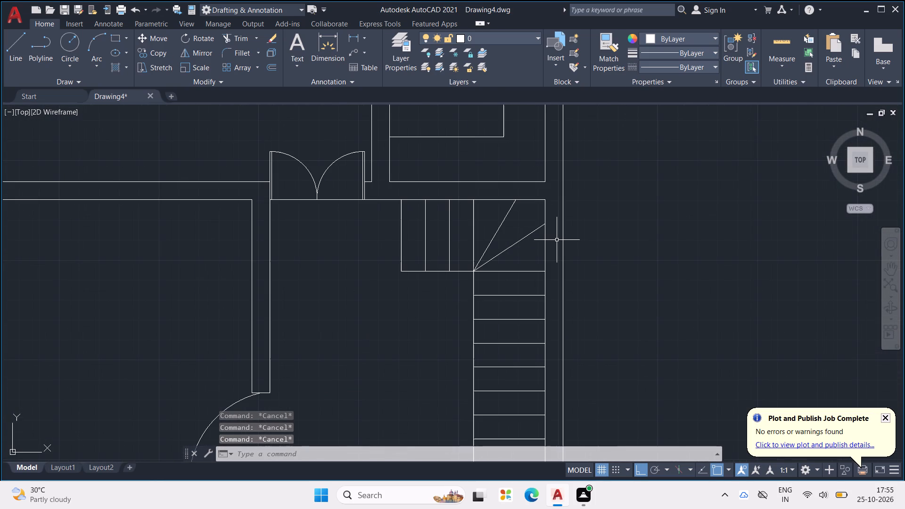
{"action": "type", "text": "L"}
{"action": "key", "text": "space"}
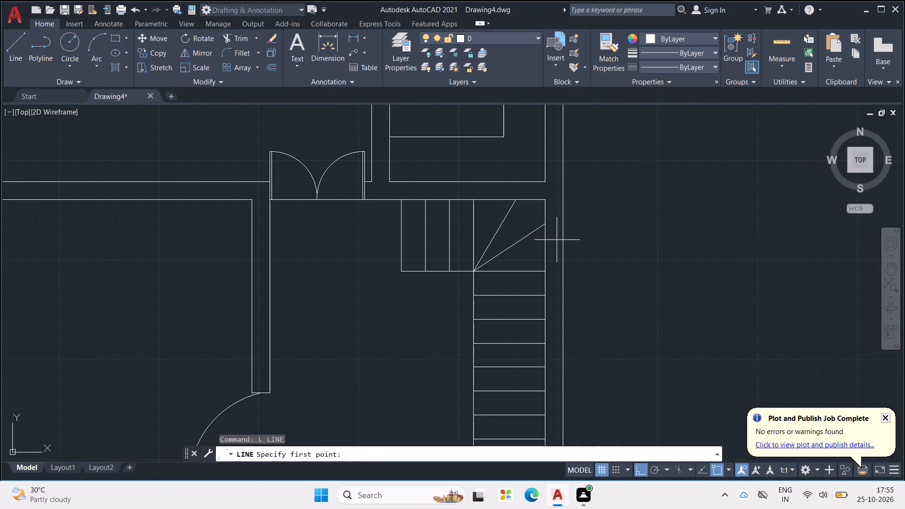
{"action": "scroll", "coordinate": [404, 272], "scroll_direction": "up", "scroll_amount": 2}
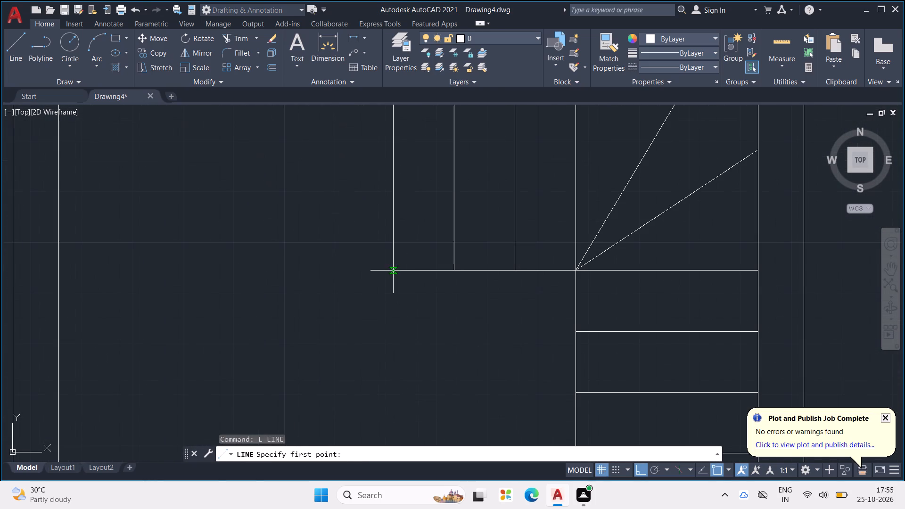
{"action": "left_click", "coordinate": [392, 272]}
{"action": "left_click", "coordinate": [393, 279]}
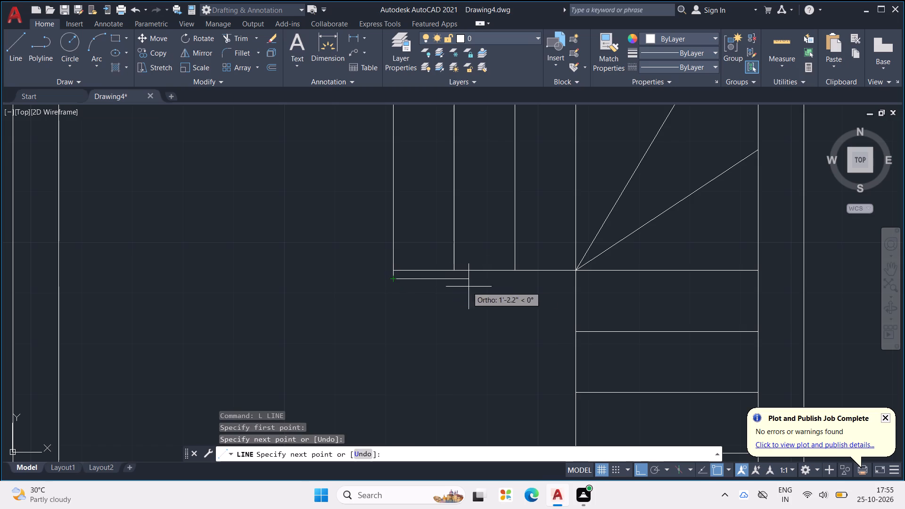
{"action": "left_click", "coordinate": [568, 279]}
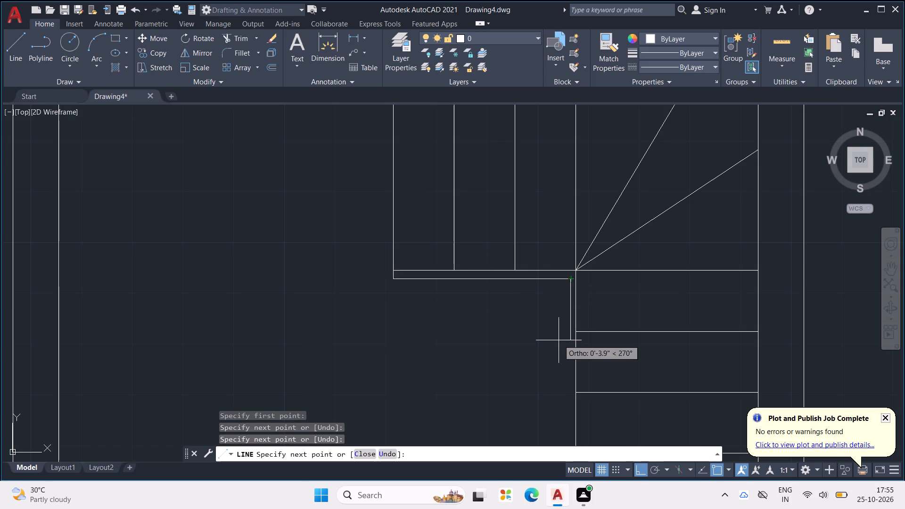
{"action": "scroll", "coordinate": [559, 342], "scroll_direction": "down", "scroll_amount": 1}
{"action": "middle_click_drag", "start_coordinate": [557, 342], "coordinate": [517, 223]}
{"action": "scroll", "coordinate": [495, 369], "scroll_direction": "down", "scroll_amount": 1}
{"action": "middle_click_drag", "start_coordinate": [495, 369], "coordinate": [449, 199]}
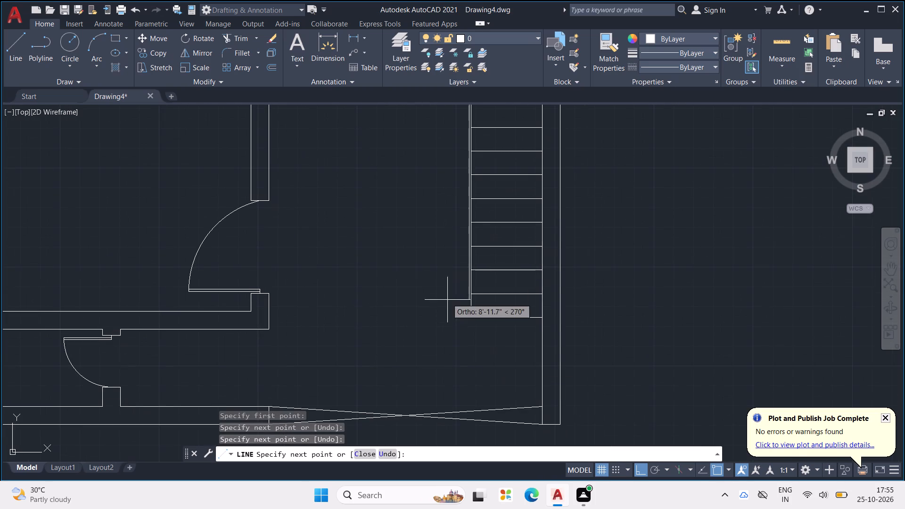
{"action": "scroll", "coordinate": [452, 314], "scroll_direction": "up", "scroll_amount": 3}
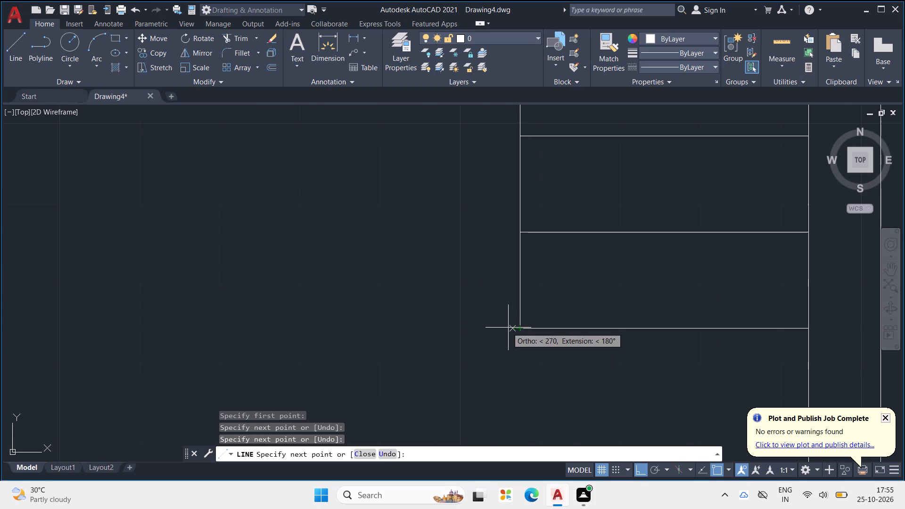
{"action": "left_click", "coordinate": [513, 329]}
{"action": "left_click", "coordinate": [521, 328]}
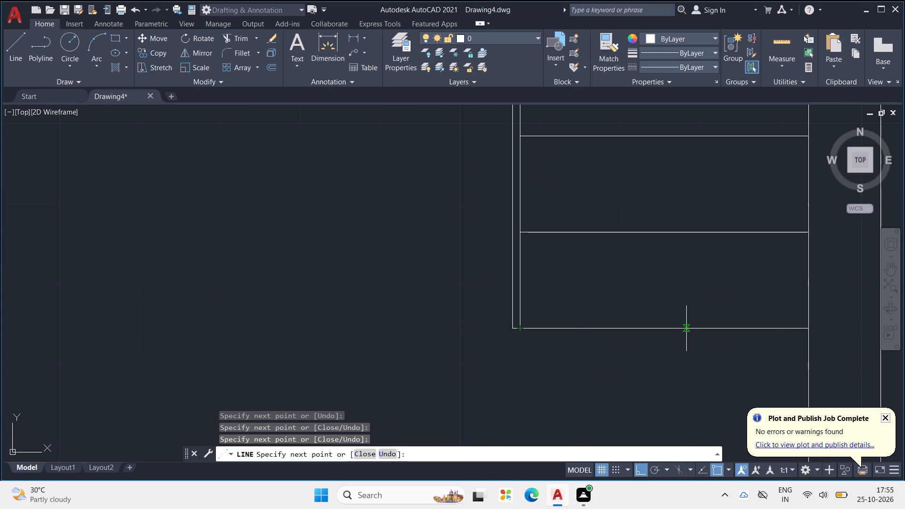
{"action": "key", "text": "Escape"}
{"action": "key", "text": "Escape"}
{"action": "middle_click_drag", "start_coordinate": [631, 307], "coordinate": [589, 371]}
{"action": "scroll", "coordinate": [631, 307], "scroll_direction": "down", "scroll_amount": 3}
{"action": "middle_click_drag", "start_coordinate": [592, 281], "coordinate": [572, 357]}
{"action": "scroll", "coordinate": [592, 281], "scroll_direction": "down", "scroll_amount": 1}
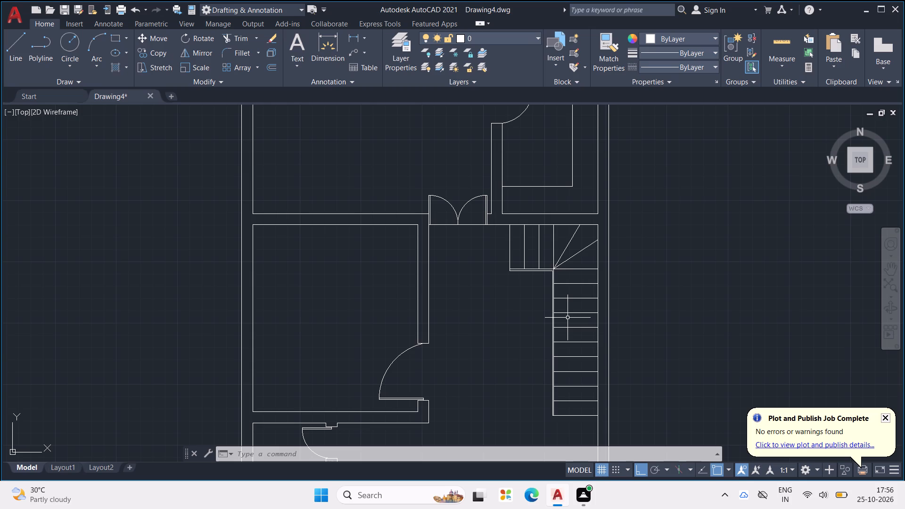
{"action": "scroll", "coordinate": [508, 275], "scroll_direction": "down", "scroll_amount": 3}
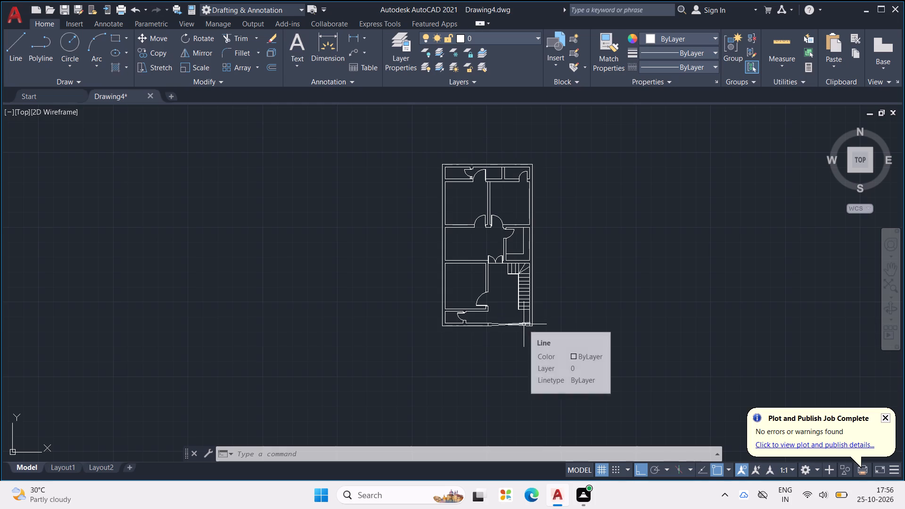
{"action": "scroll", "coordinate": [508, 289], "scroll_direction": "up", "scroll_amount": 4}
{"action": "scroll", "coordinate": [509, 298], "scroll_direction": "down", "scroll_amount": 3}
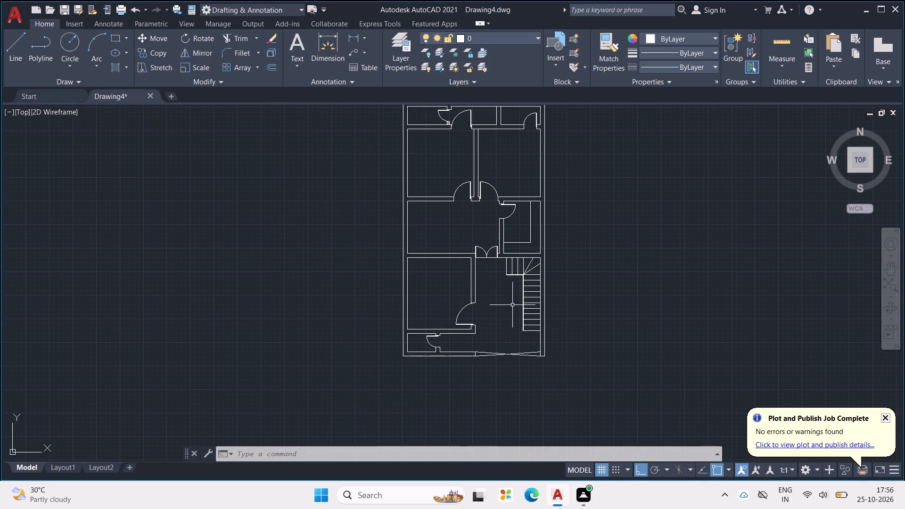
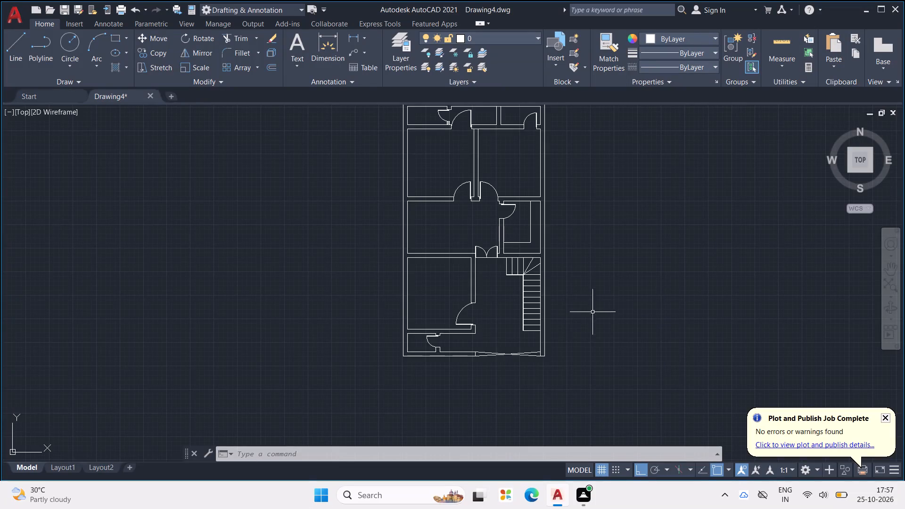
Add the multiline text label "BATH 7'X4'" inside the small room at the plan's upper-left corner.
{"action": "scroll", "coordinate": [597, 280], "scroll_direction": "down", "scroll_amount": 1}
{"action": "middle_click_drag", "start_coordinate": [597, 280], "coordinate": [614, 352]}
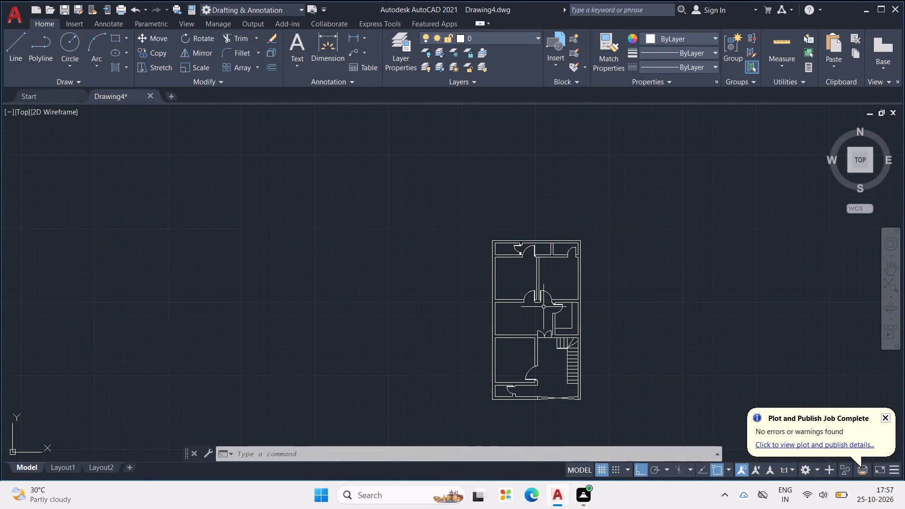
{"action": "scroll", "coordinate": [543, 306], "scroll_direction": "up", "scroll_amount": 3}
{"action": "middle_click_drag", "start_coordinate": [544, 307], "coordinate": [544, 330]}
{"action": "scroll", "coordinate": [551, 332], "scroll_direction": "down", "scroll_amount": 1}
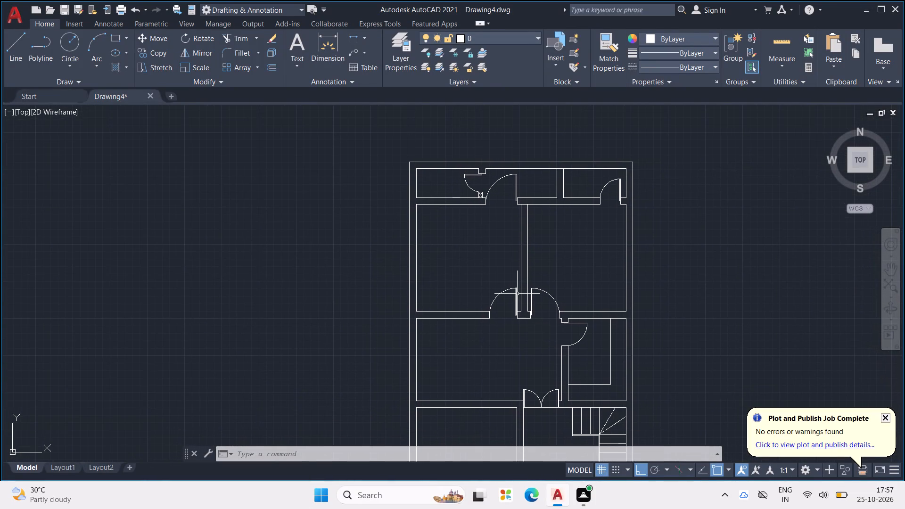
{"action": "middle_click_drag", "start_coordinate": [524, 299], "coordinate": [440, 300]}
{"action": "scroll", "coordinate": [524, 301], "scroll_direction": "down", "scroll_amount": 1}
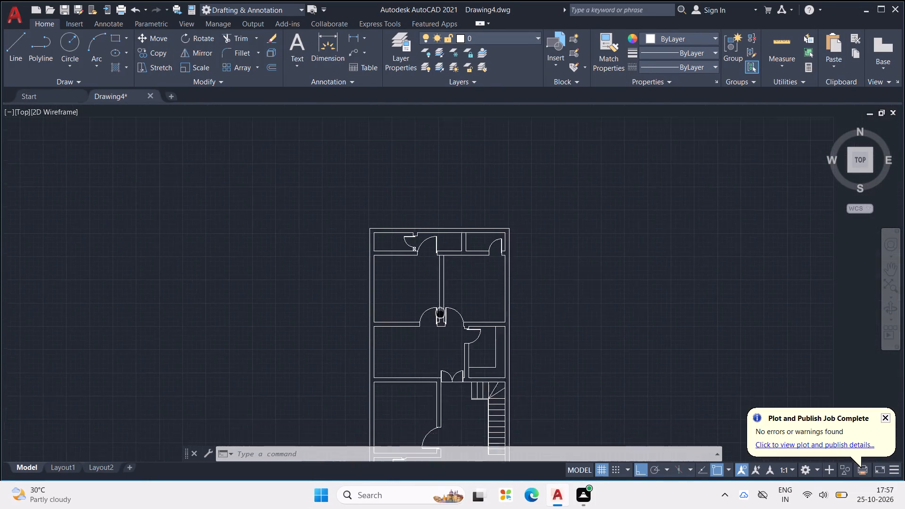
{"action": "middle_click_drag", "start_coordinate": [440, 300], "coordinate": [452, 253]}
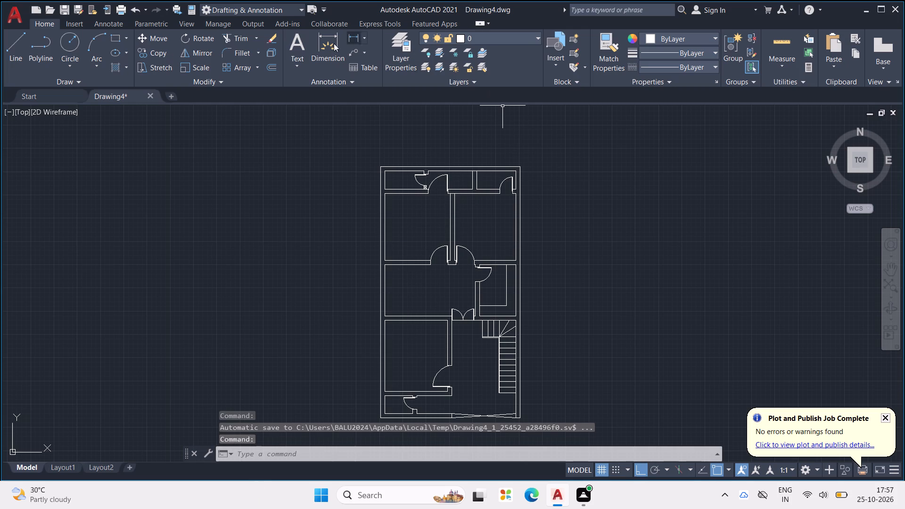
{"action": "left_click", "coordinate": [295, 47]}
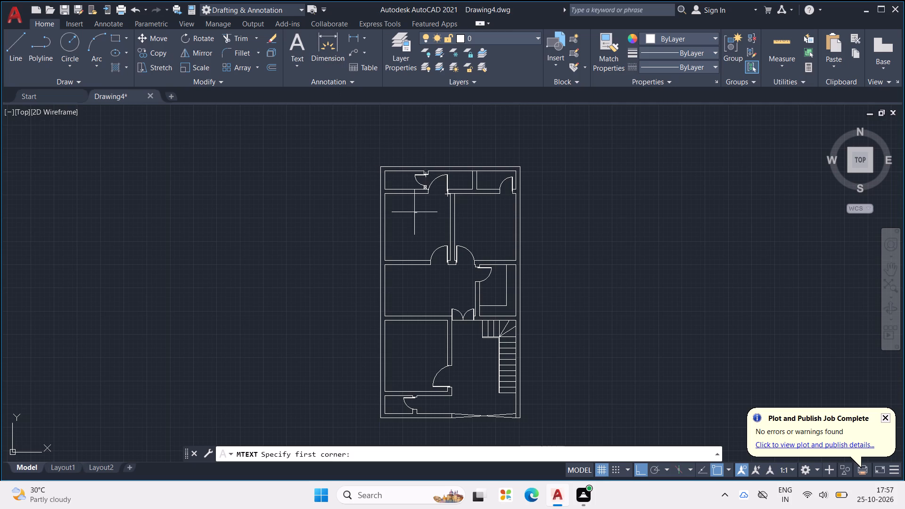
{"action": "scroll", "coordinate": [414, 211], "scroll_direction": "up", "scroll_amount": 3}
{"action": "middle_click_drag", "start_coordinate": [385, 135], "coordinate": [398, 252]}
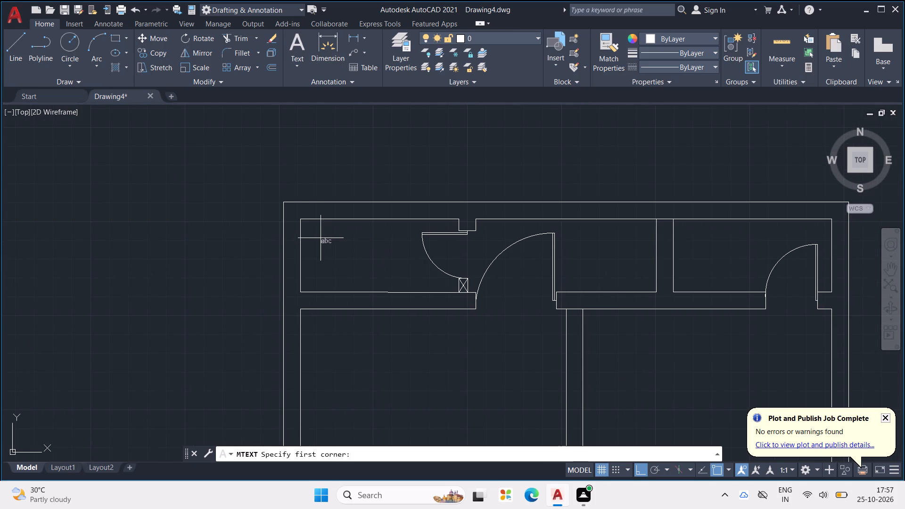
{"action": "left_click", "coordinate": [312, 235]}
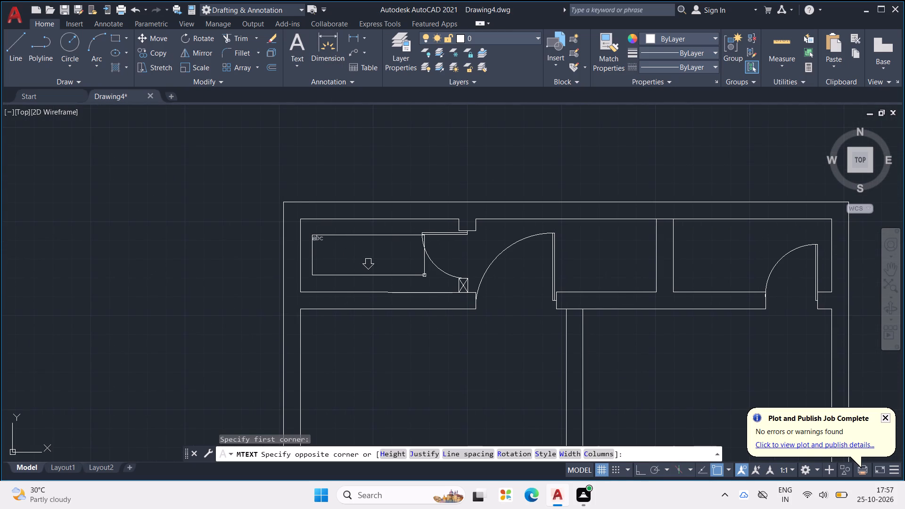
{"action": "left_click", "coordinate": [428, 267]}
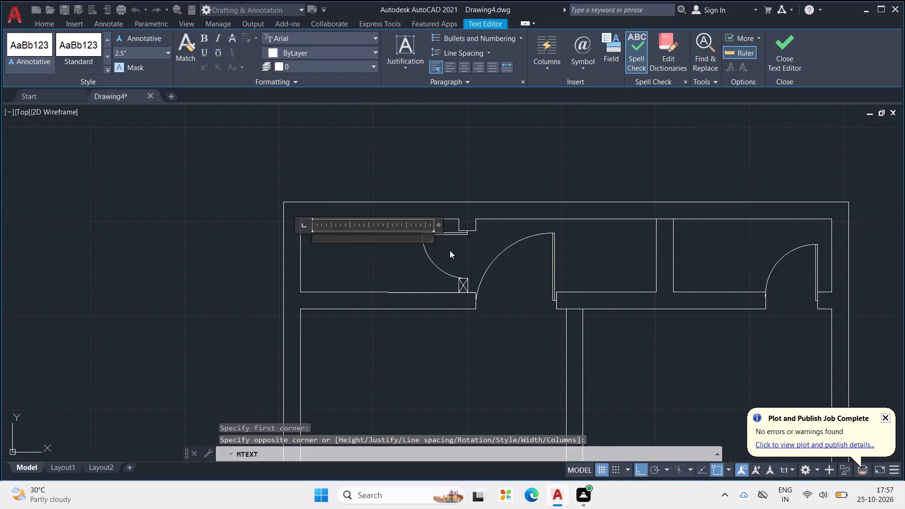
{"action": "type", "text": "BATH"}
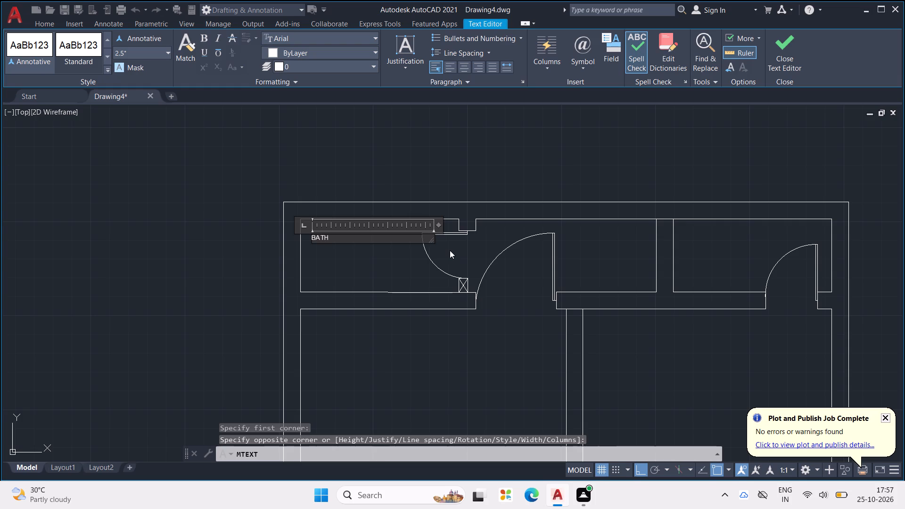
{"action": "key", "text": "space"}
{"action": "type", "text": "7'"}
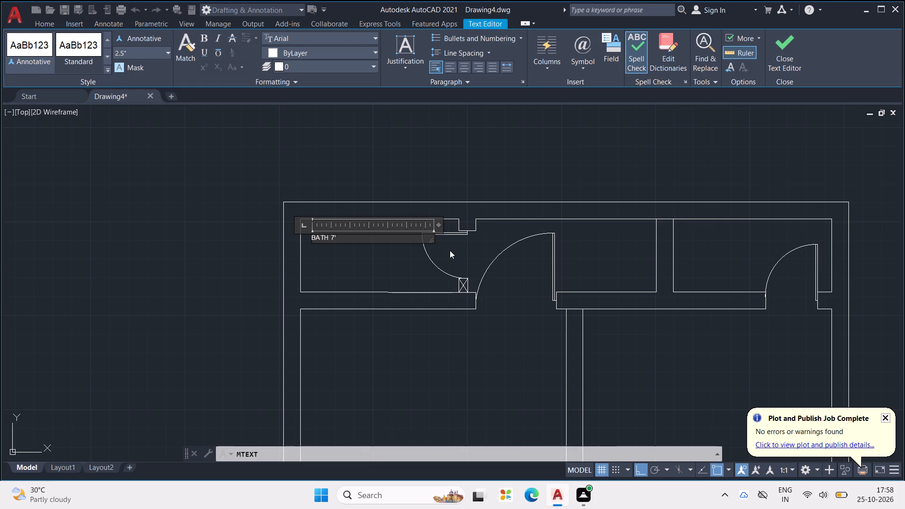
{"action": "type", "text": "X4"}
{"action": "key", "text": "apostrophe"}
{"action": "left_click", "coordinate": [409, 270]}
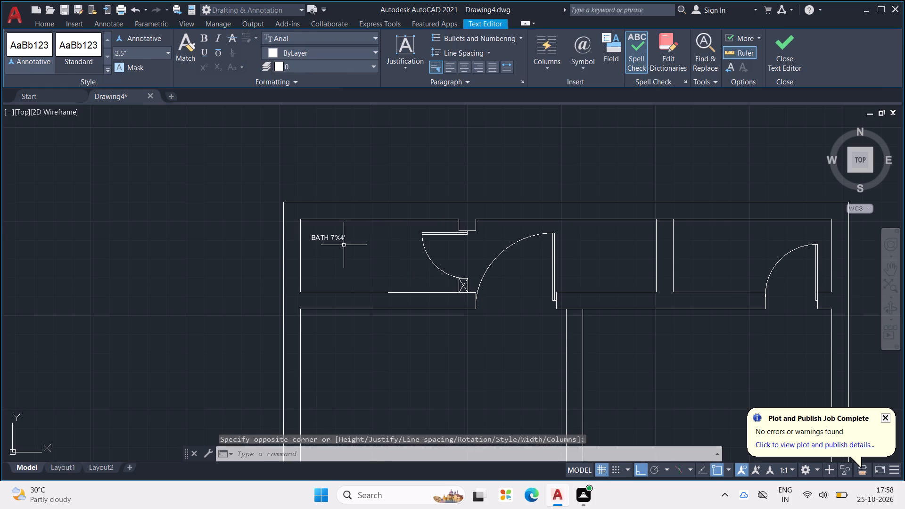
Set the bath label's text height to 9".
{"action": "left_click", "coordinate": [338, 238]}
{"action": "middle_click", "coordinate": [355, 279]}
{"action": "right_click", "coordinate": [361, 277]}
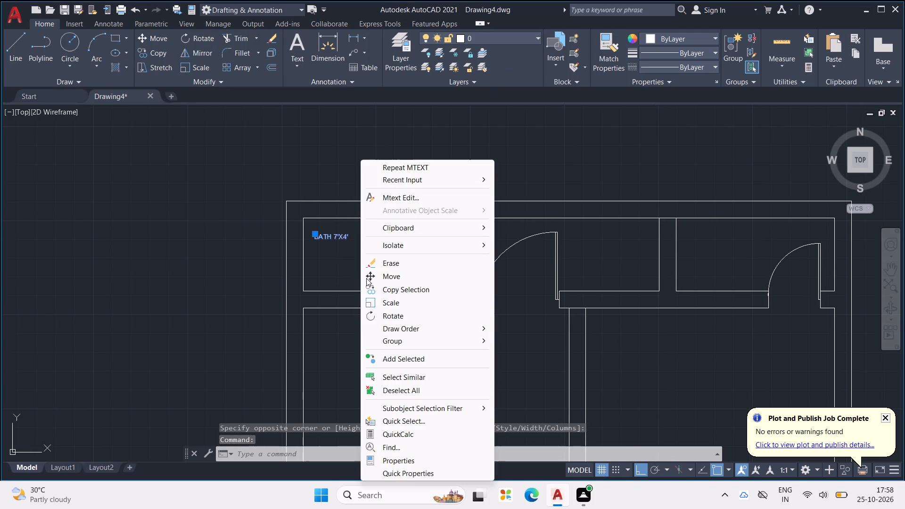
{"action": "scroll", "coordinate": [376, 403], "scroll_direction": "down", "scroll_amount": 1}
{"action": "left_click", "coordinate": [384, 461]}
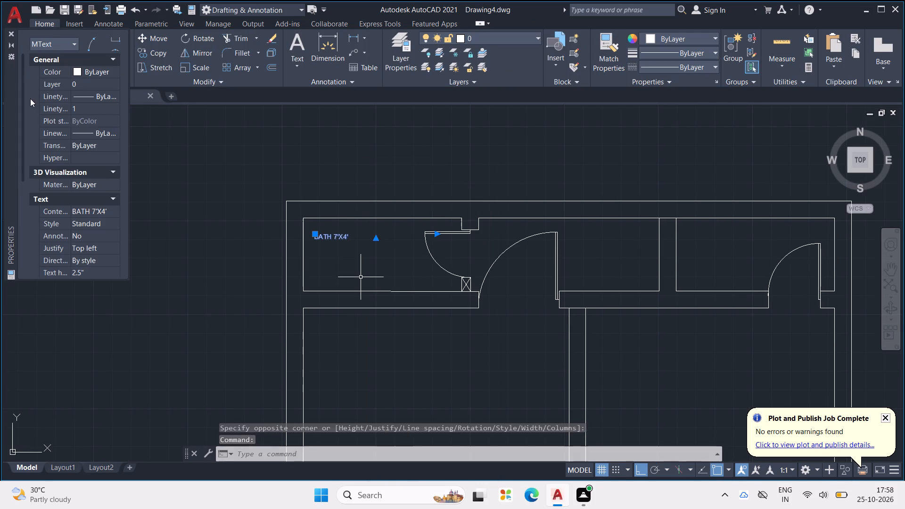
{"action": "scroll", "coordinate": [84, 84], "scroll_direction": "down", "scroll_amount": 5}
{"action": "left_click", "coordinate": [88, 106]}
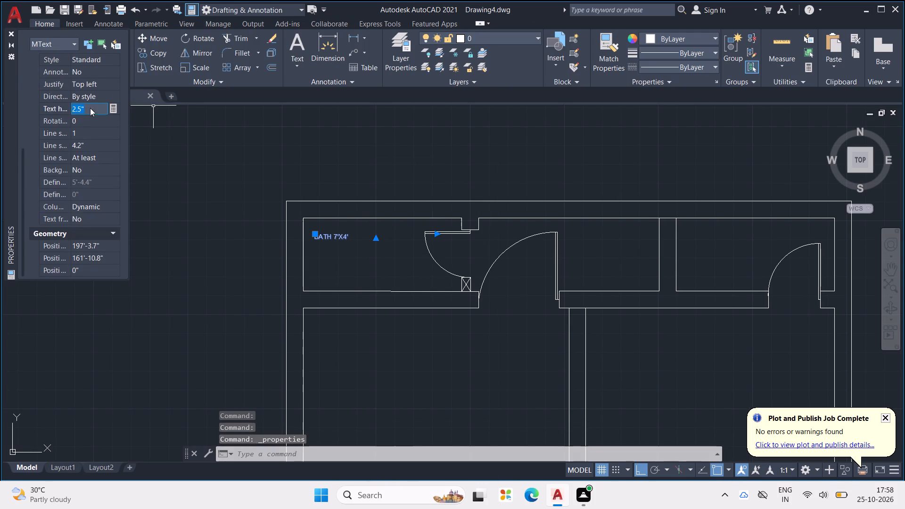
{"action": "left_click_drag", "start_coordinate": [91, 108], "coordinate": [36, 105]}
{"action": "key", "text": "9"}
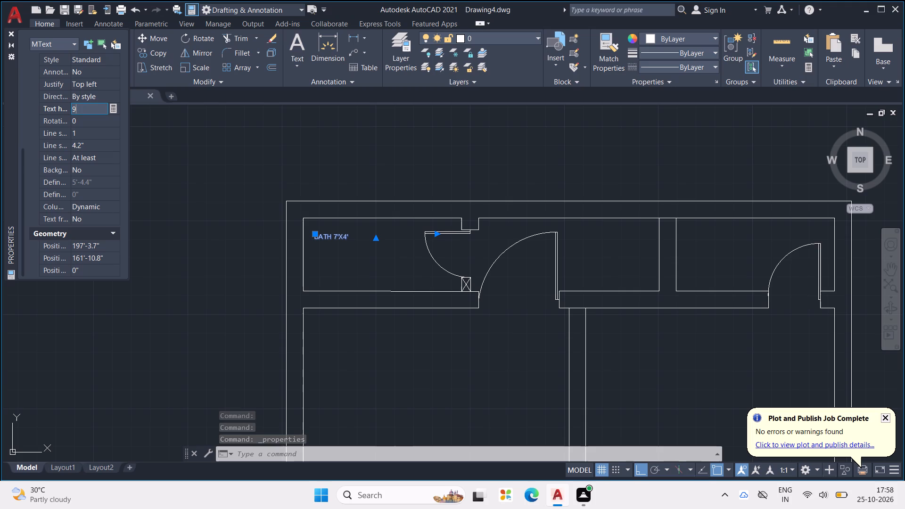
{"action": "key", "text": "shift+quotedbl"}
{"action": "key", "text": "Return"}
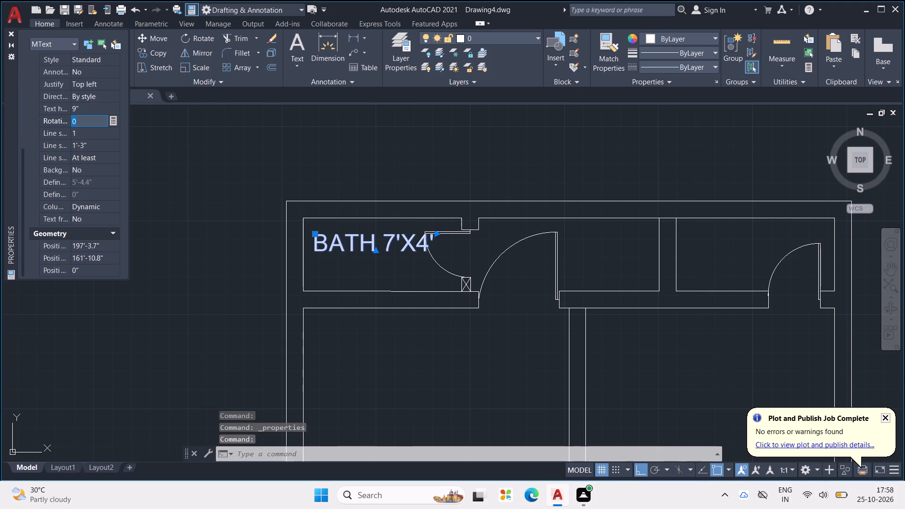
{"action": "key", "text": "Escape"}
{"action": "key", "text": "Escape"}
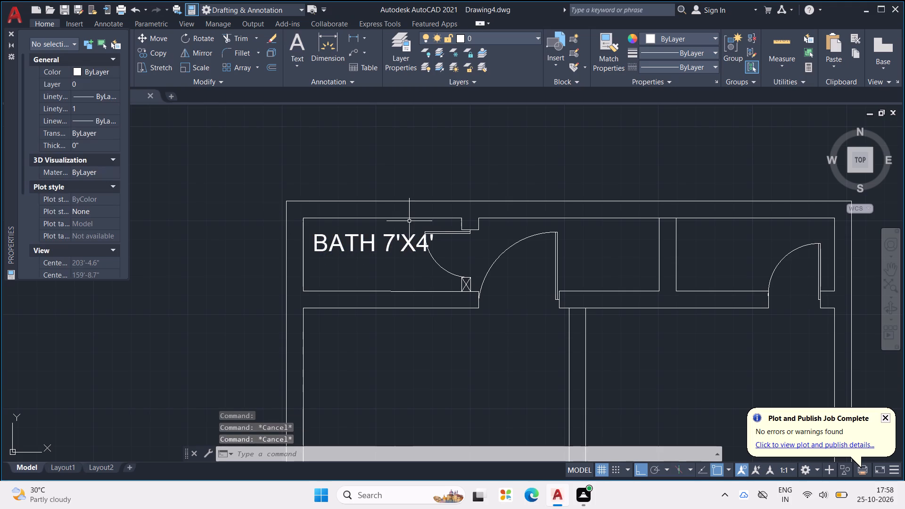
Copy the bath label, with Ortho off, into the other two spaces of the plan's top strip.
{"action": "left_click", "coordinate": [405, 242]}
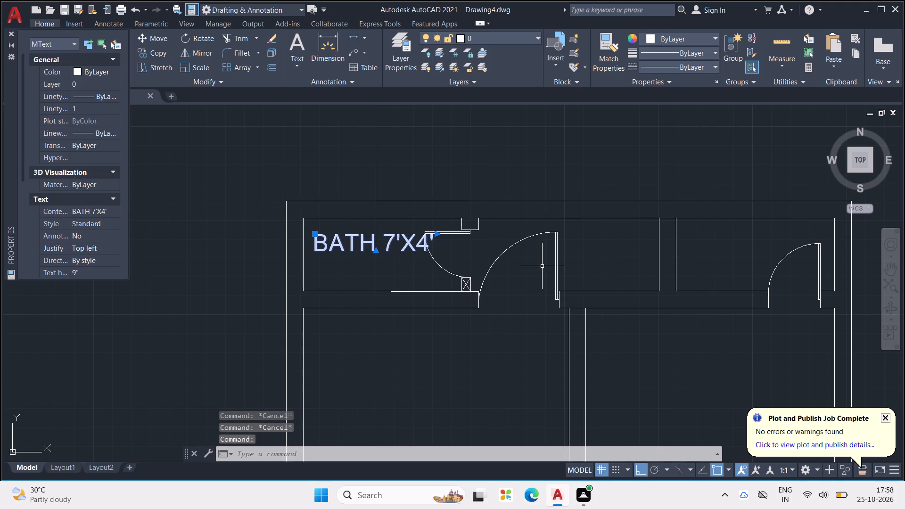
{"action": "type", "text": "CO"}
{"action": "key", "text": "space"}
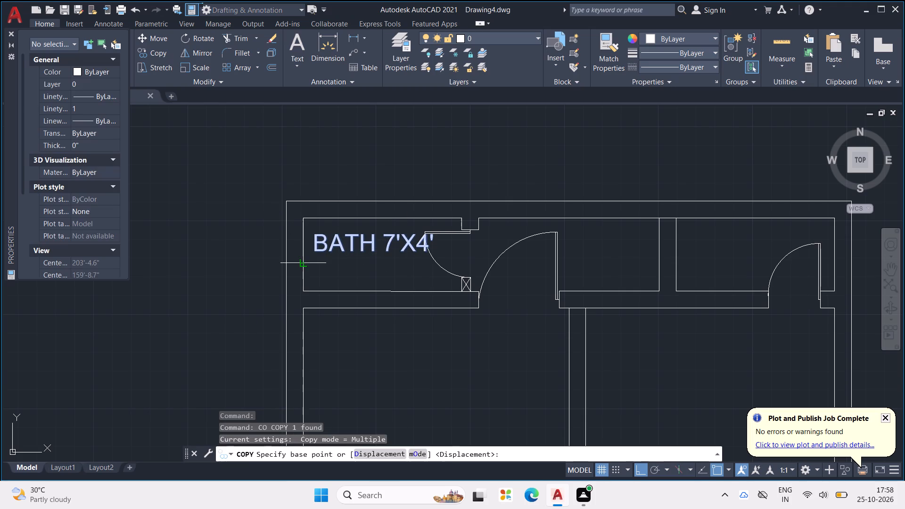
{"action": "left_click_drag", "start_coordinate": [316, 254], "coordinate": [322, 256]}
{"action": "scroll", "coordinate": [536, 283], "scroll_direction": "up", "scroll_amount": 1}
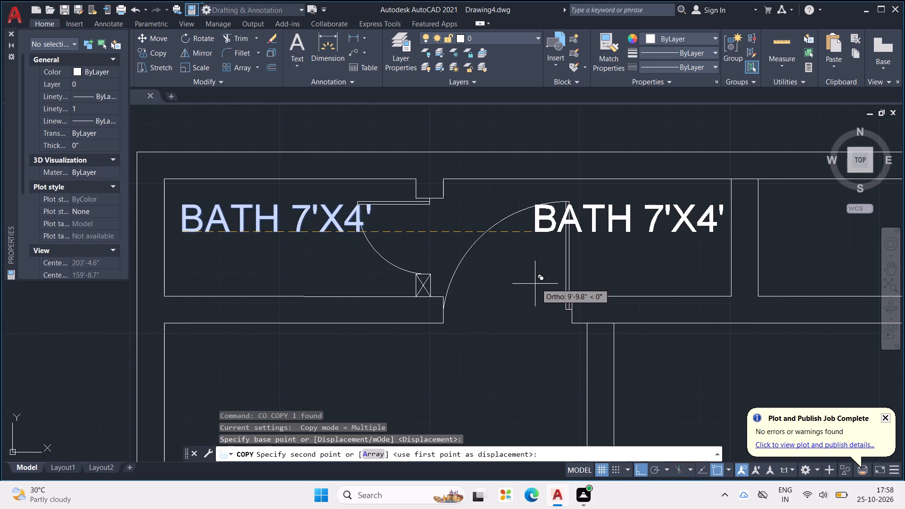
{"action": "scroll", "coordinate": [533, 284], "scroll_direction": "down", "scroll_amount": 3}
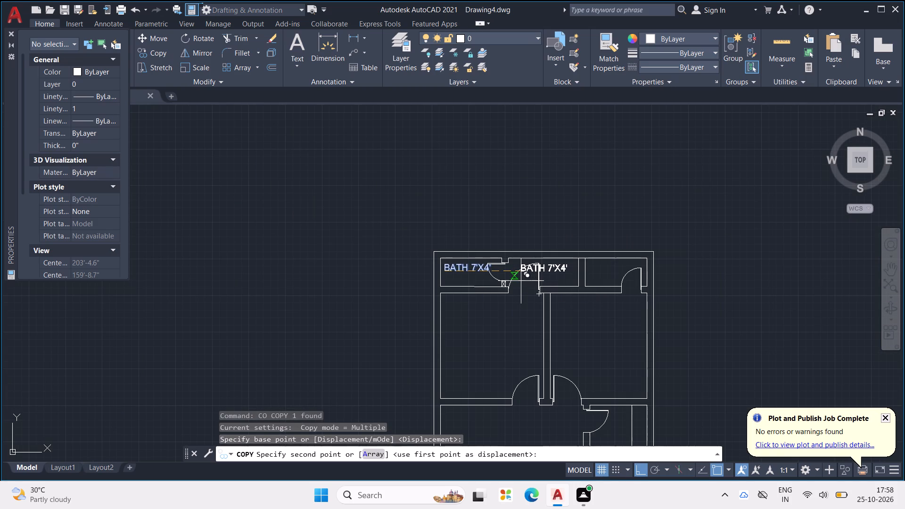
{"action": "key", "text": "F8"}
{"action": "scroll", "coordinate": [526, 282], "scroll_direction": "up", "scroll_amount": 4}
{"action": "scroll", "coordinate": [526, 280], "scroll_direction": "down", "scroll_amount": 2}
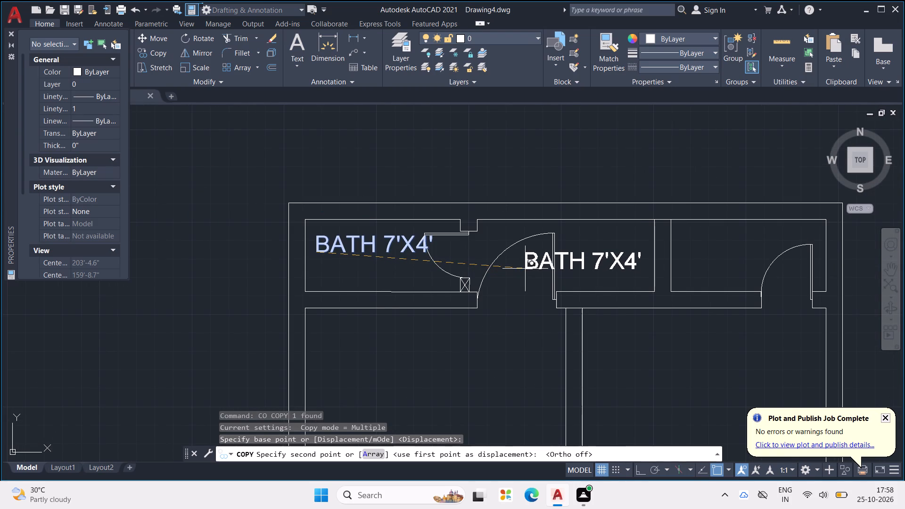
{"action": "left_click", "coordinate": [525, 269]}
{"action": "middle_click_drag", "start_coordinate": [618, 276], "coordinate": [505, 278]}
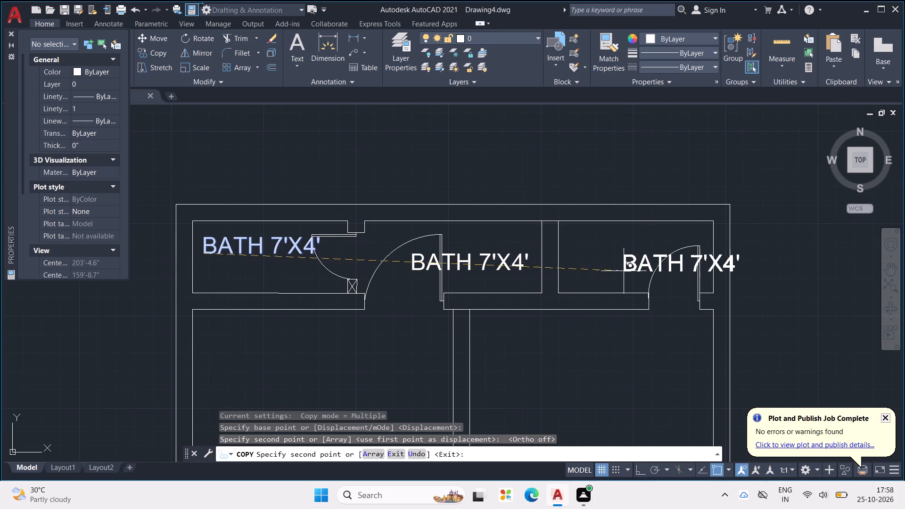
{"action": "left_click", "coordinate": [581, 256]}
Place more copies of the label in the two large upper rooms, the middle hall and the small room beside the hall.
{"action": "scroll", "coordinate": [654, 303], "scroll_direction": "down", "scroll_amount": 2}
{"action": "middle_click_drag", "start_coordinate": [654, 302], "coordinate": [637, 259]}
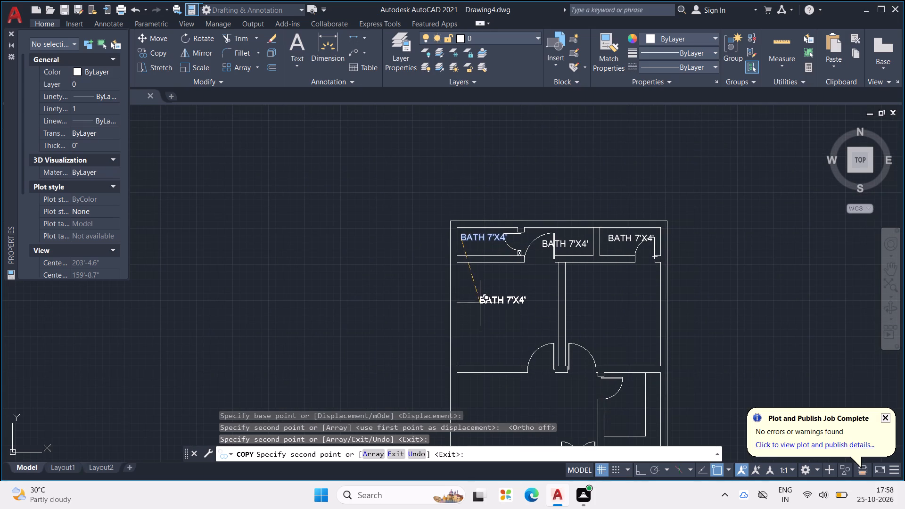
{"action": "left_click", "coordinate": [480, 303]}
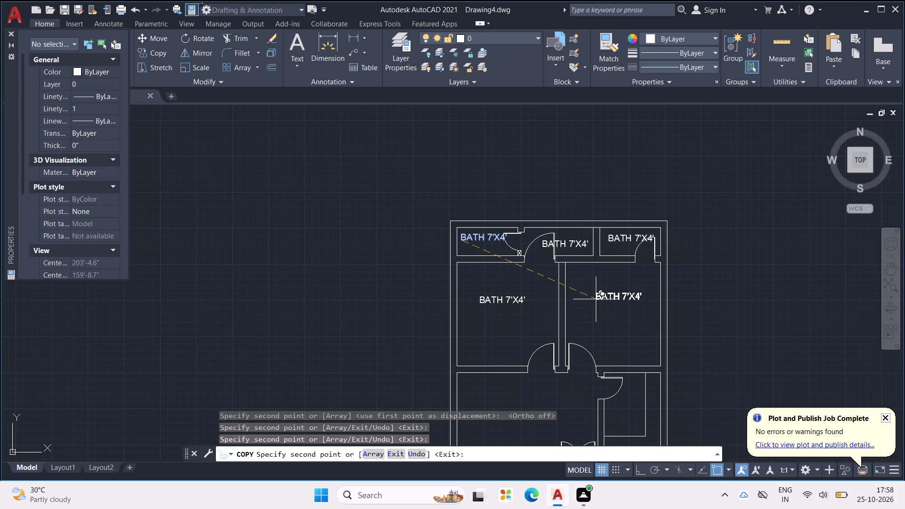
{"action": "left_click", "coordinate": [596, 300]}
{"action": "scroll", "coordinate": [555, 332], "scroll_direction": "down", "scroll_amount": 1}
{"action": "middle_click_drag", "start_coordinate": [554, 334], "coordinate": [558, 274]}
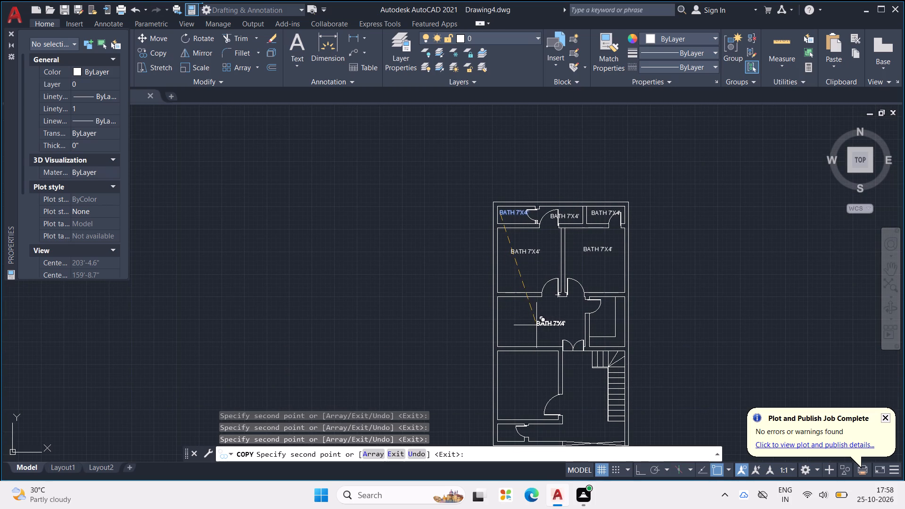
{"action": "left_click", "coordinate": [531, 322]}
{"action": "scroll", "coordinate": [587, 328], "scroll_direction": "up", "scroll_amount": 2}
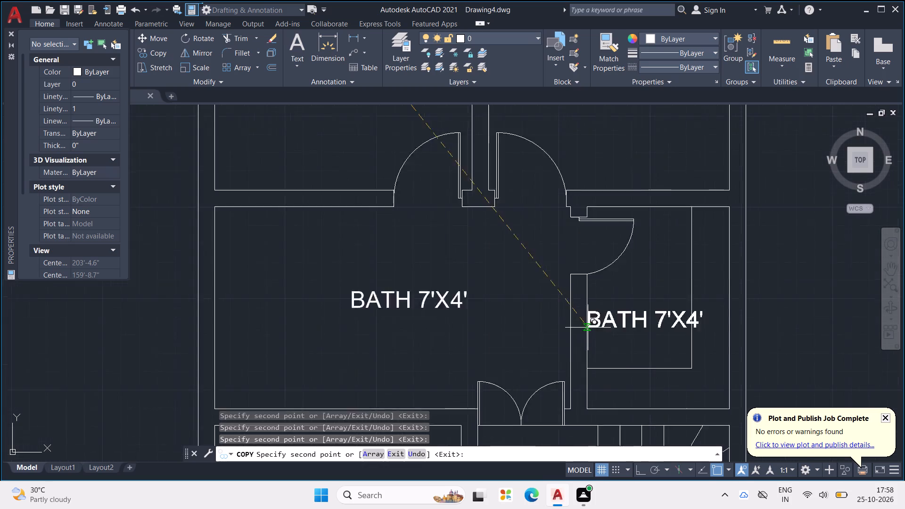
{"action": "scroll", "coordinate": [588, 328], "scroll_direction": "up", "scroll_amount": 2}
{"action": "left_click", "coordinate": [594, 326]}
Place further label copies in the front room, the open area near the entrance gate and the narrow bottom room, and end the copying.
{"action": "scroll", "coordinate": [585, 328], "scroll_direction": "down", "scroll_amount": 4}
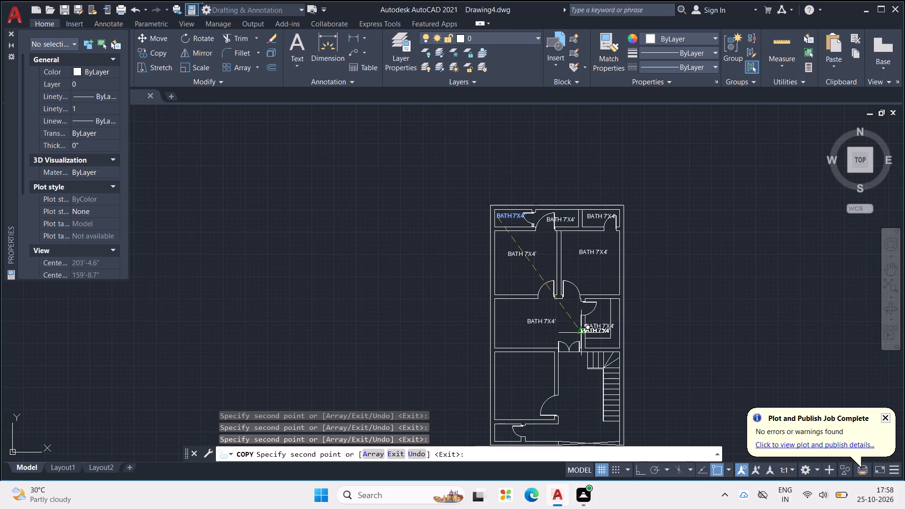
{"action": "middle_click_drag", "start_coordinate": [579, 333], "coordinate": [536, 265]}
{"action": "scroll", "coordinate": [542, 269], "scroll_direction": "up", "scroll_amount": 1}
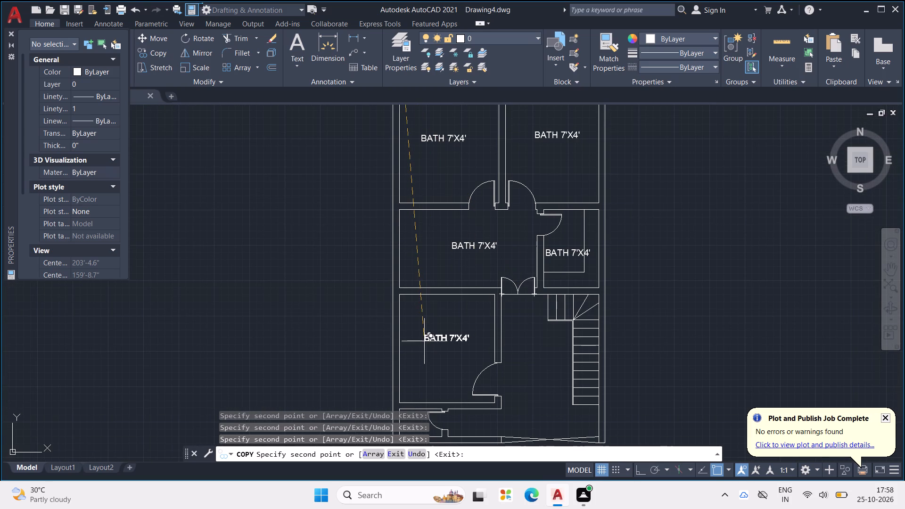
{"action": "left_click", "coordinate": [433, 351]}
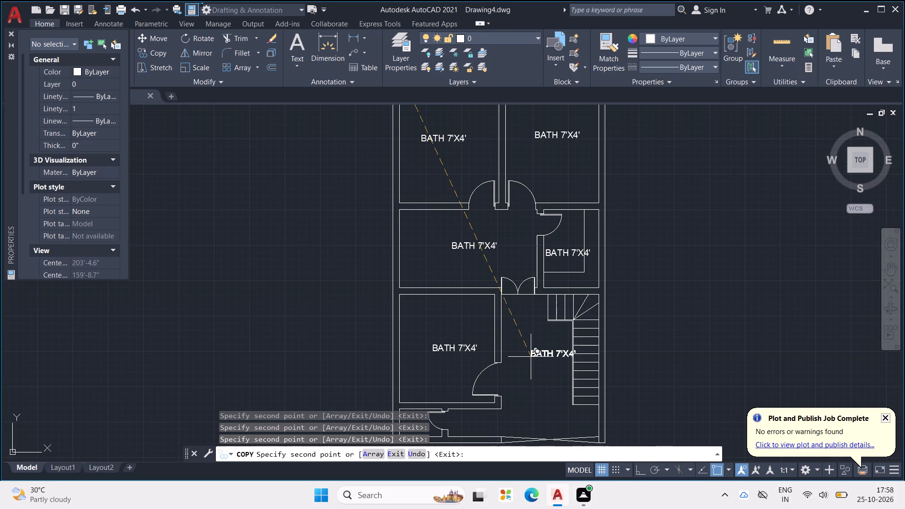
{"action": "scroll", "coordinate": [527, 334], "scroll_direction": "down", "scroll_amount": 1}
{"action": "middle_click_drag", "start_coordinate": [527, 331], "coordinate": [519, 287]}
{"action": "scroll", "coordinate": [518, 350], "scroll_direction": "up", "scroll_amount": 2}
{"action": "left_click", "coordinate": [522, 335]}
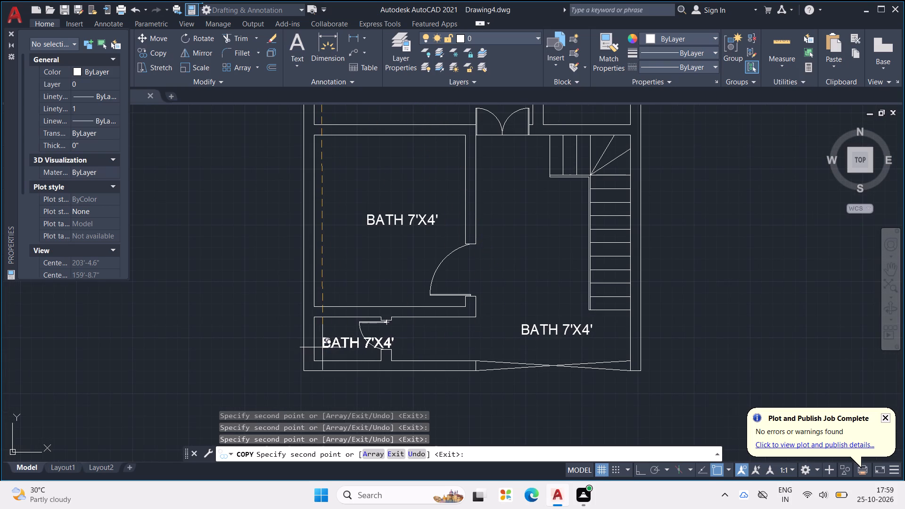
{"action": "scroll", "coordinate": [322, 347], "scroll_direction": "down", "scroll_amount": 1}
{"action": "scroll", "coordinate": [317, 355], "scroll_direction": "up", "scroll_amount": 4}
{"action": "left_click", "coordinate": [316, 353]}
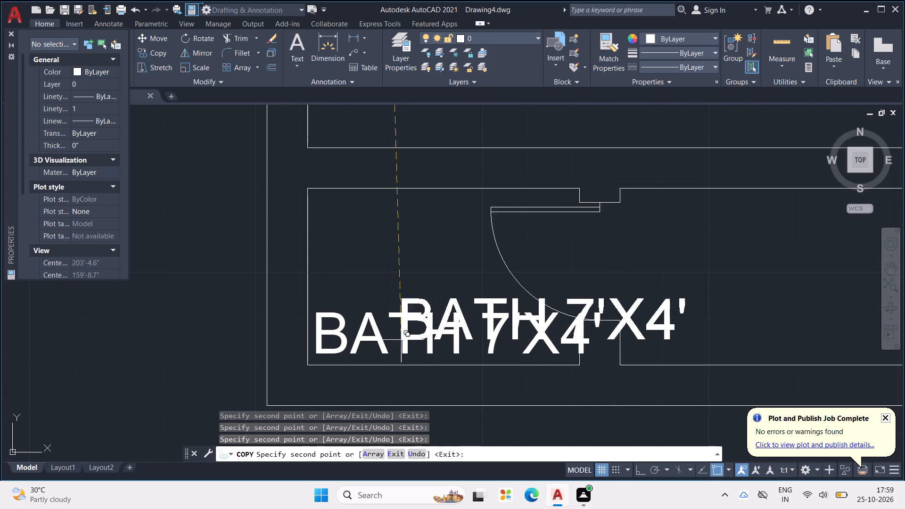
{"action": "key", "text": "Escape"}
{"action": "key", "text": "Escape"}
{"action": "key", "text": "Escape"}
{"action": "key", "text": "Escape"}
{"action": "key", "text": "Escape"}
{"action": "key", "text": "Escape"}
{"action": "key", "text": "Escape"}
{"action": "key", "text": "Escape"}
{"action": "key", "text": "Escape"}
{"action": "key", "text": "Escape"}
{"action": "key", "text": "Escape"}
{"action": "key", "text": "Escape"}
{"action": "key", "text": "Escape"}
{"action": "key", "text": "Escape"}
{"action": "key", "text": "Escape"}
{"action": "key", "text": "Escape"}
{"action": "key", "text": "Escape"}
{"action": "key", "text": "Escape"}
{"action": "key", "text": "Escape"}
{"action": "middle_click_drag", "start_coordinate": [538, 314], "coordinate": [536, 315]}
{"action": "scroll", "coordinate": [538, 314], "scroll_direction": "down", "scroll_amount": 2}
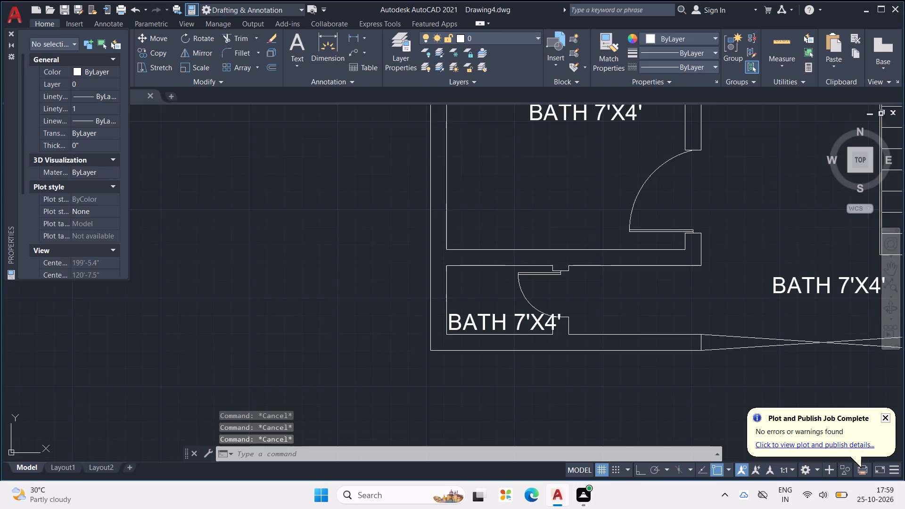
{"action": "middle_click_drag", "start_coordinate": [536, 315], "coordinate": [403, 324]}
{"action": "scroll", "coordinate": [498, 327], "scroll_direction": "down", "scroll_amount": 1}
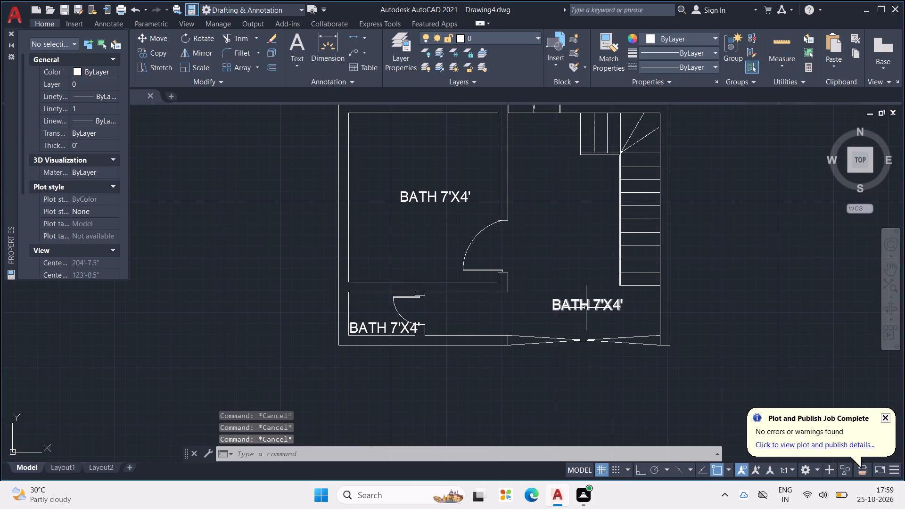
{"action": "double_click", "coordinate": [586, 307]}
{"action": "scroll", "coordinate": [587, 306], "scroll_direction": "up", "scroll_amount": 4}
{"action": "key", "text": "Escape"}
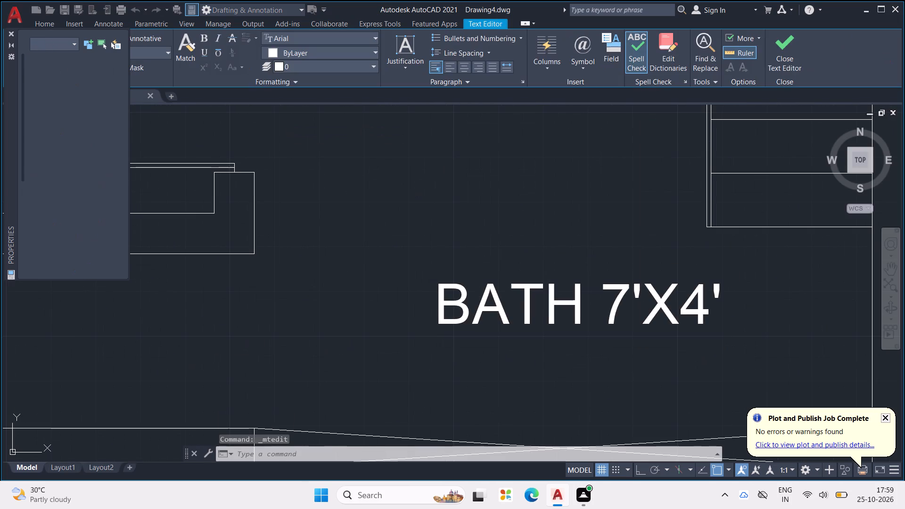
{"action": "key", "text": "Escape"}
Replace the label text near the entrance gate with CAR PORCH and widen its text frame so it fits on one line.
{"action": "double_click", "coordinate": [580, 297]}
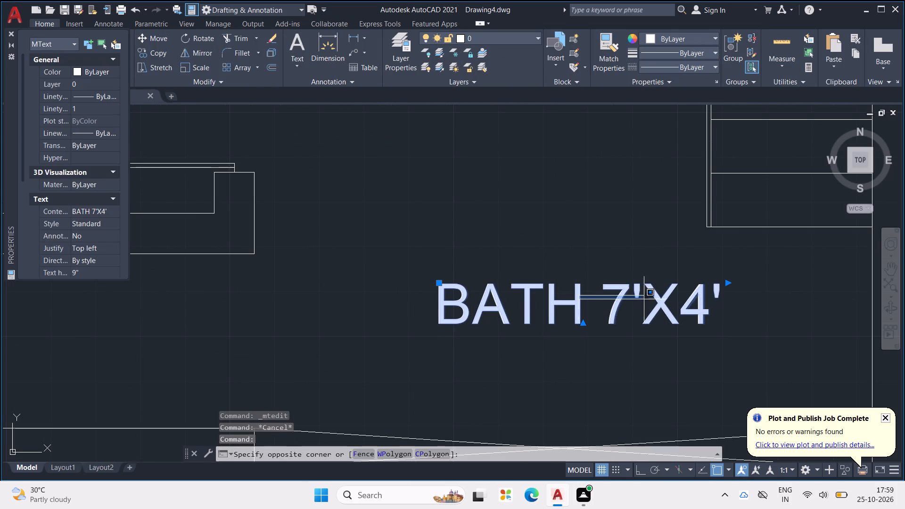
{"action": "left_click", "coordinate": [606, 296]}
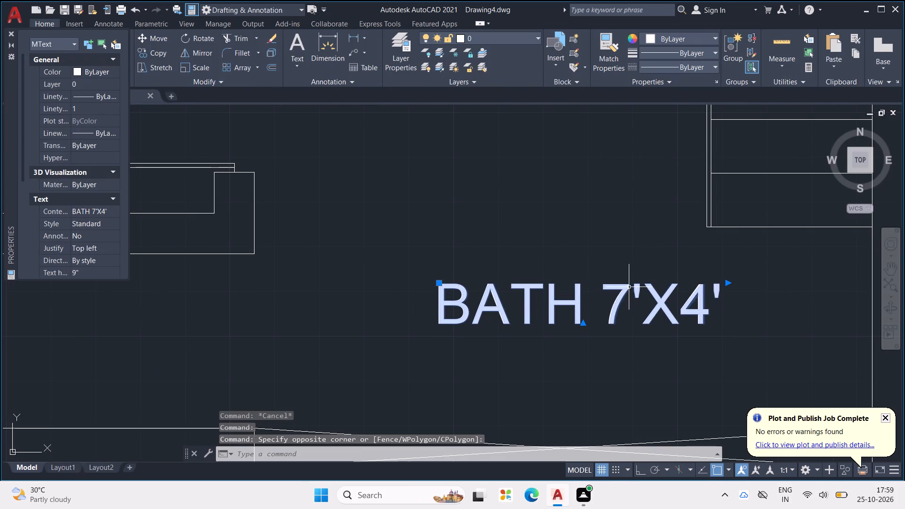
{"action": "left_click", "coordinate": [629, 287]}
{"action": "left_click", "coordinate": [625, 284]}
{"action": "double_click", "coordinate": [625, 285]}
{"action": "left_click", "coordinate": [625, 285]}
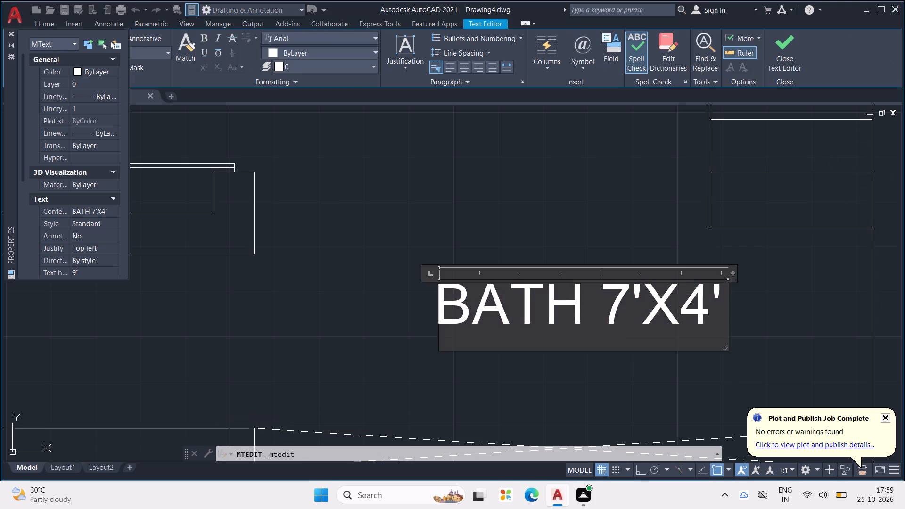
{"action": "left_click", "coordinate": [724, 307]}
{"action": "key", "text": "BackSpace"}
{"action": "key", "text": "BackSpace"}
{"action": "key", "text": "BackSpace"}
{"action": "key", "text": "BackSpace"}
{"action": "key", "text": "BackSpace"}
{"action": "key", "text": "BackSpace"}
{"action": "key", "text": "BackSpace"}
{"action": "key", "text": "BackSpace"}
{"action": "key", "text": "BackSpace"}
{"action": "key", "text": "BackSpace"}
{"action": "key", "text": "BackSpace"}
{"action": "key", "text": "BackSpace"}
{"action": "key", "text": "BackSpace"}
{"action": "key", "text": "BackSpace"}
{"action": "key", "text": "BackSpace"}
{"action": "key", "text": "BackSpace"}
{"action": "key", "text": "BackSpace"}
{"action": "key", "text": "BackSpace"}
{"action": "key", "text": "BackSpace"}
{"action": "key", "text": "BackSpace"}
{"action": "key", "text": "BackSpace"}
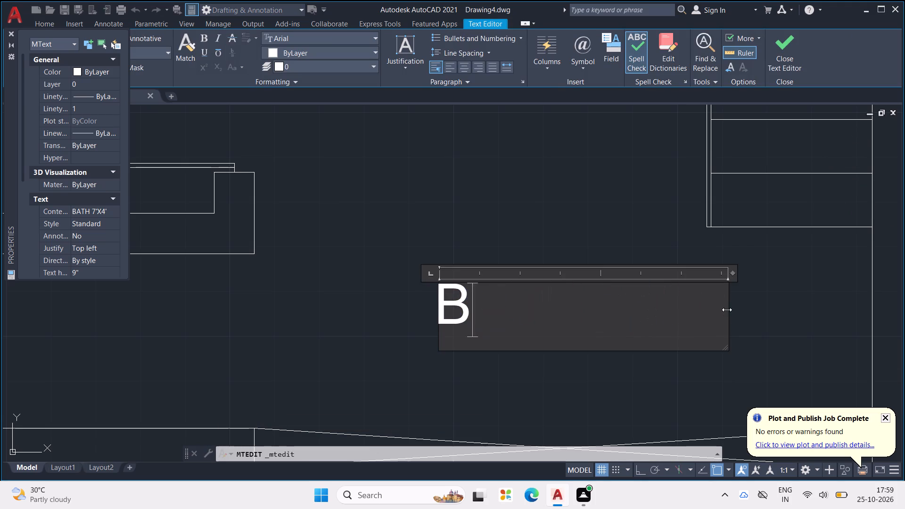
{"action": "type", "text": "CA"}
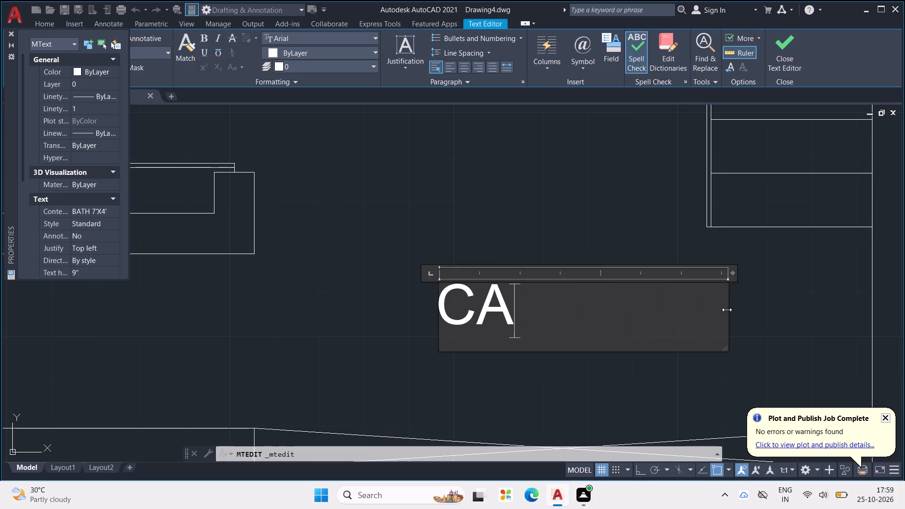
{"action": "type", "text": "R"}
{"action": "key", "text": "space"}
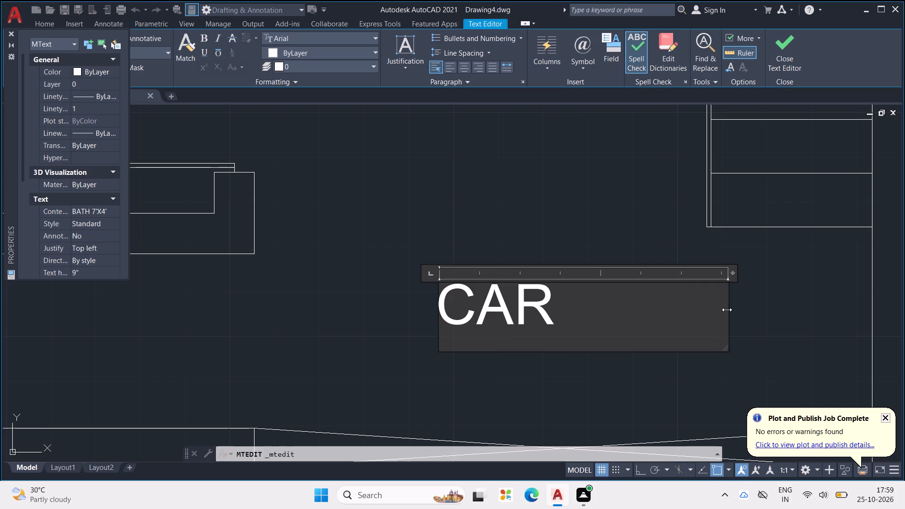
{"action": "type", "text": "PORCH"}
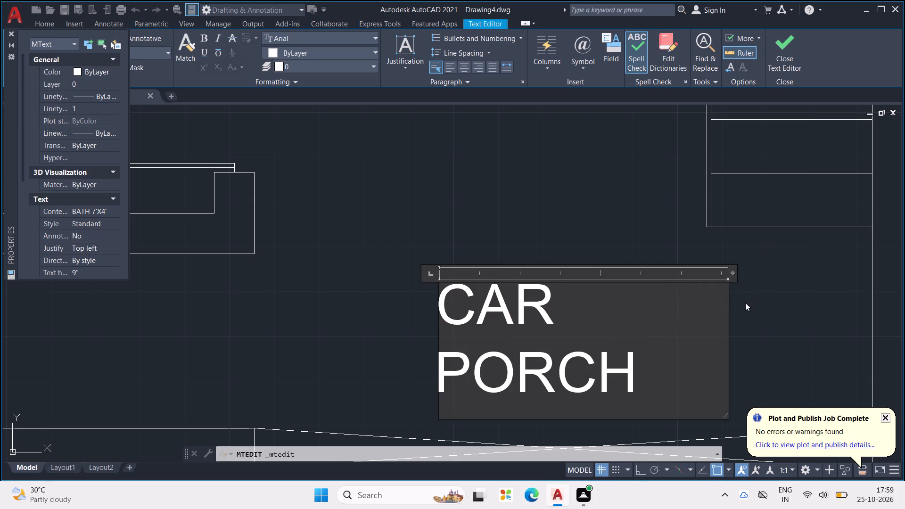
{"action": "left_click_drag", "start_coordinate": [731, 274], "coordinate": [789, 264]}
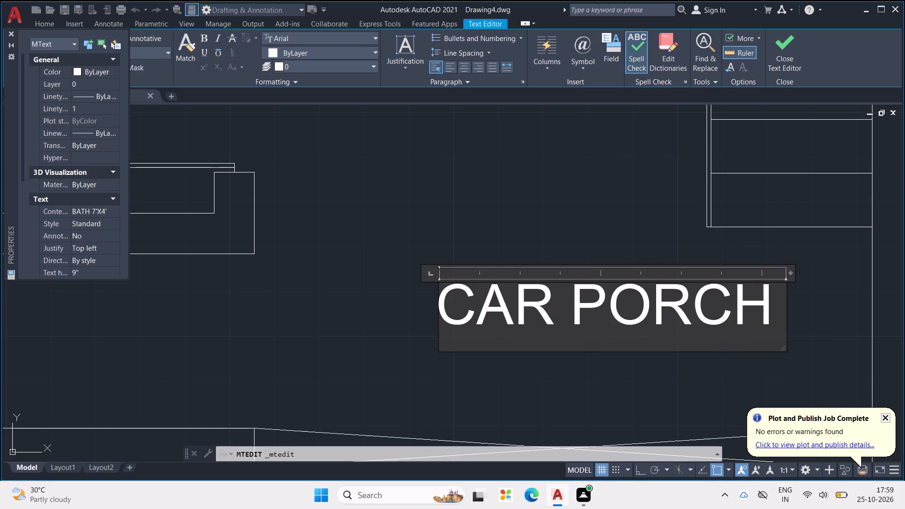
Add the size 11'6"X17'3" as a second line of the car porch label and finish editing it.
{"action": "key", "text": "Return"}
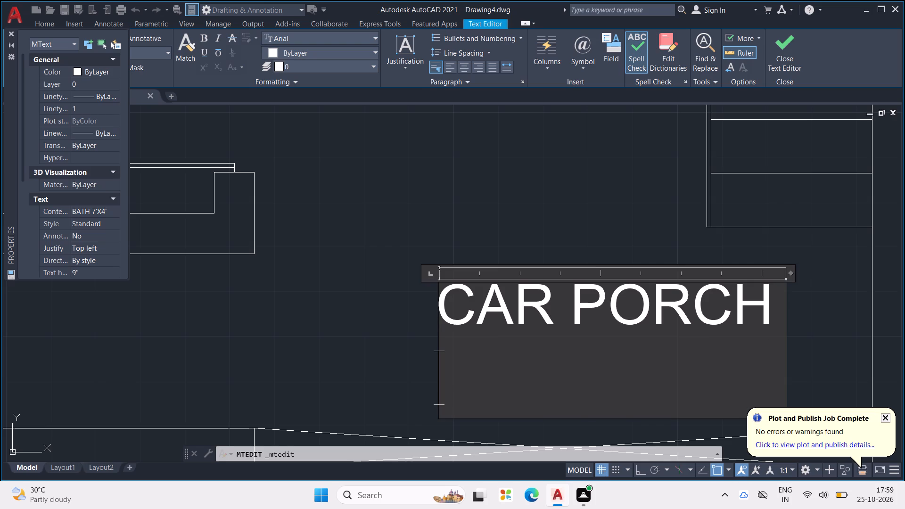
{"action": "type", "text": "11'"}
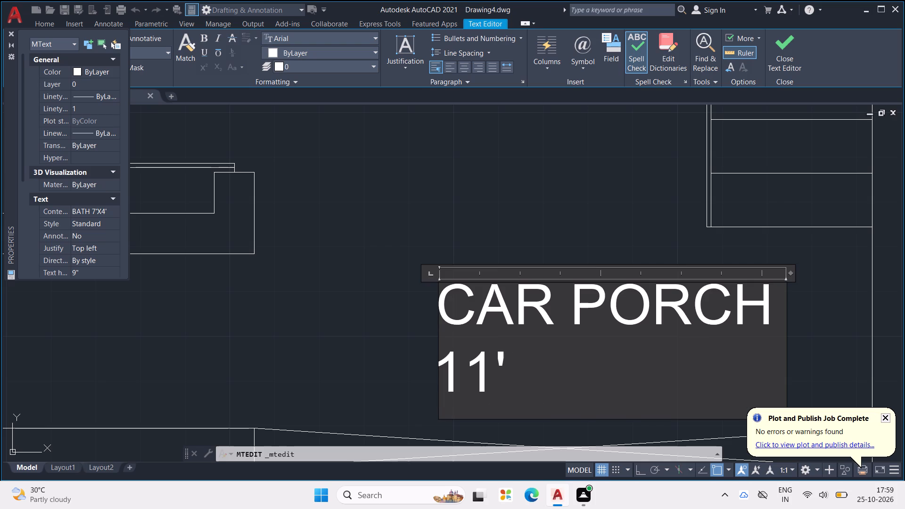
{"action": "key", "text": "6"}
{"action": "key", "text": "shift+quotedbl"}
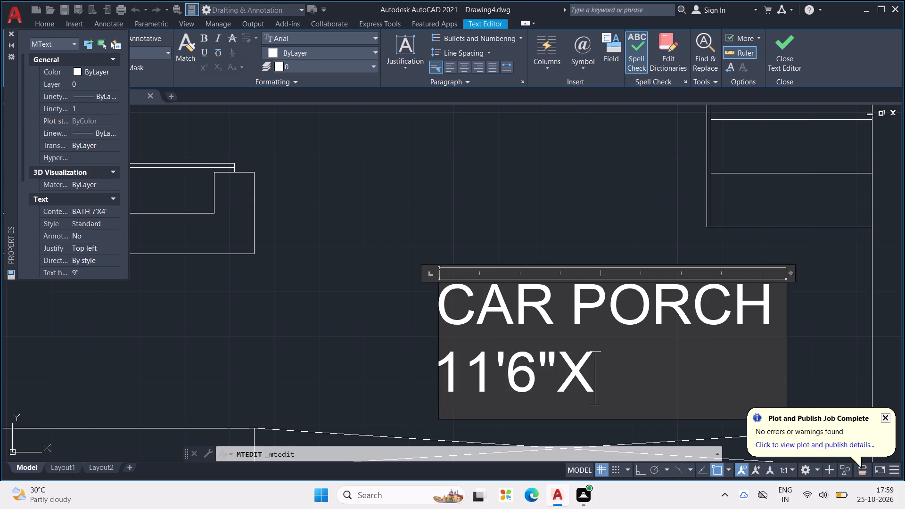
{"action": "key", "text": "x"}
{"action": "type", "text": "17"}
{"action": "key", "text": "apostrophe"}
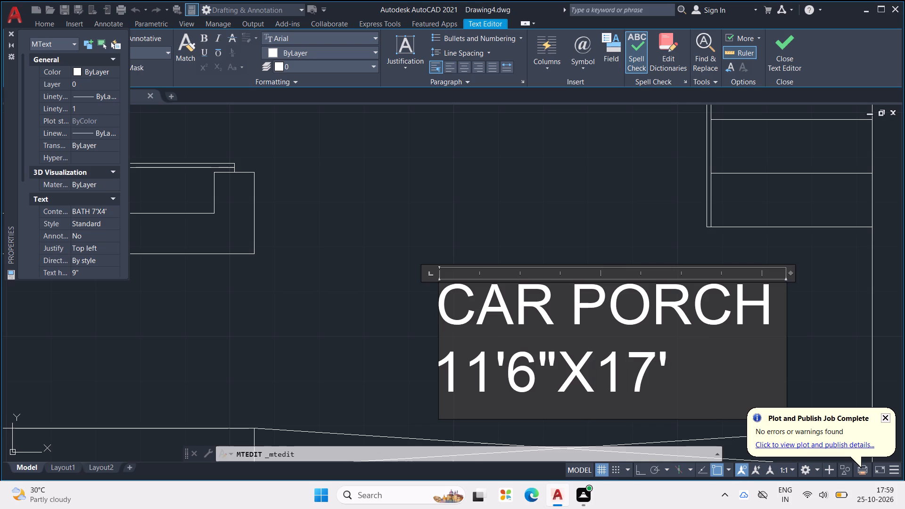
{"action": "key", "text": "3"}
{"action": "key", "text": "shift+quotedbl"}
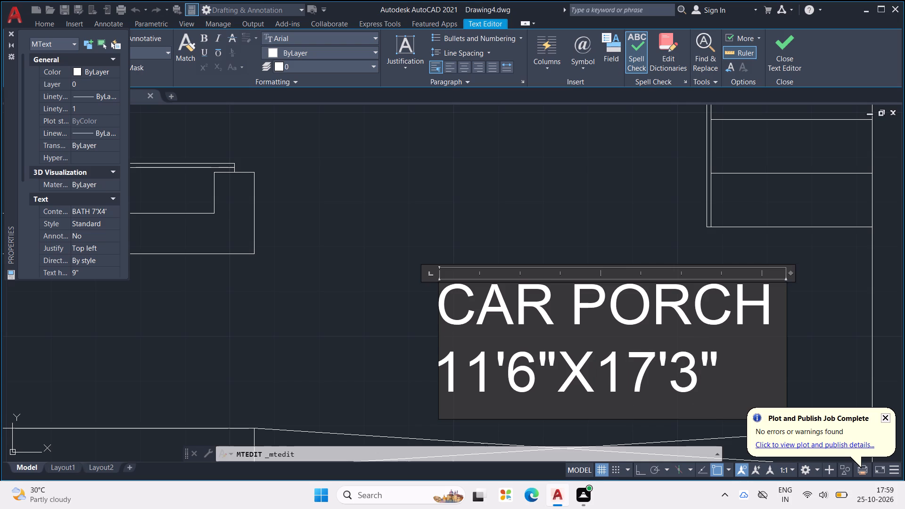
{"action": "scroll", "coordinate": [778, 301], "scroll_direction": "up", "scroll_amount": 1}
{"action": "left_click", "coordinate": [538, 192]}
Change the label in the narrow bottom room to BATH 5'X4'.
{"action": "scroll", "coordinate": [536, 192], "scroll_direction": "down", "scroll_amount": 4}
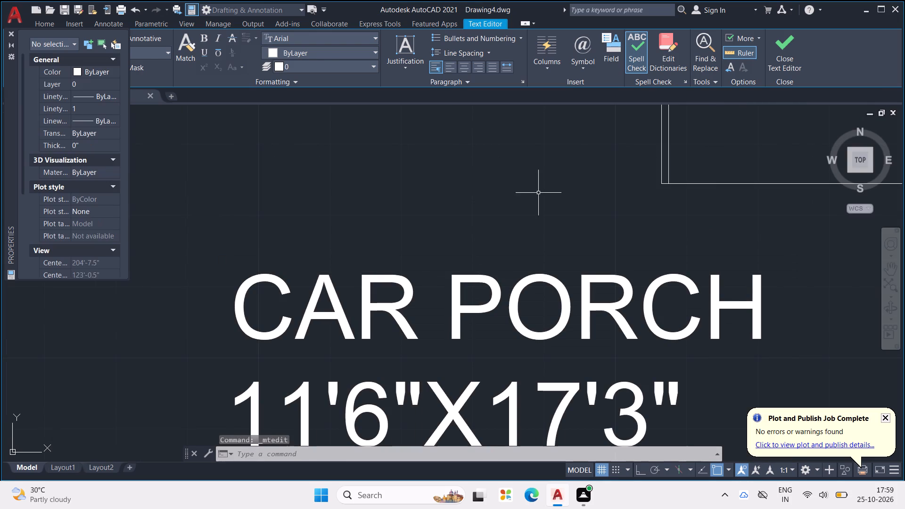
{"action": "scroll", "coordinate": [576, 230], "scroll_direction": "down", "scroll_amount": 2}
{"action": "middle_click_drag", "start_coordinate": [577, 238], "coordinate": [648, 252]}
{"action": "scroll", "coordinate": [616, 267], "scroll_direction": "down", "scroll_amount": 1}
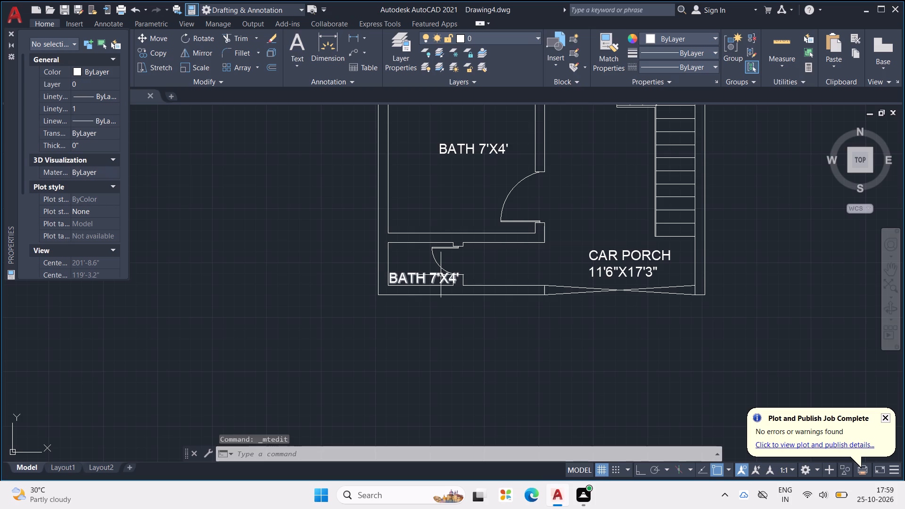
{"action": "double_click", "coordinate": [439, 274]}
{"action": "scroll", "coordinate": [432, 275], "scroll_direction": "up", "scroll_amount": 2}
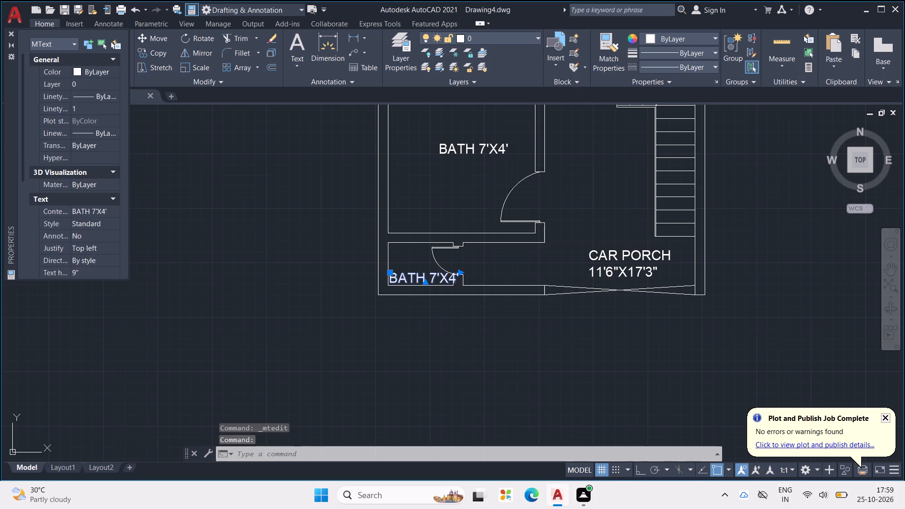
{"action": "scroll", "coordinate": [428, 277], "scroll_direction": "up", "scroll_amount": 3}
{"action": "left_click", "coordinate": [447, 281]}
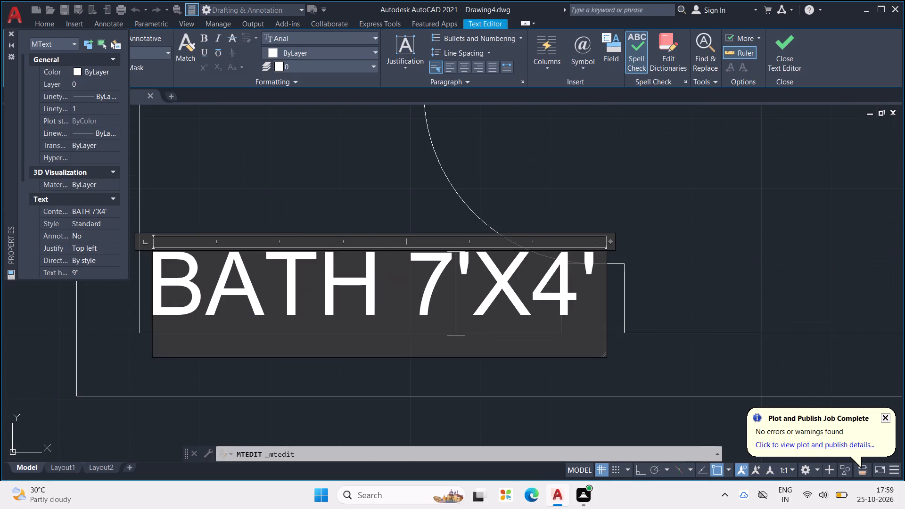
{"action": "key", "text": "BackSpace"}
{"action": "key", "text": "4"}
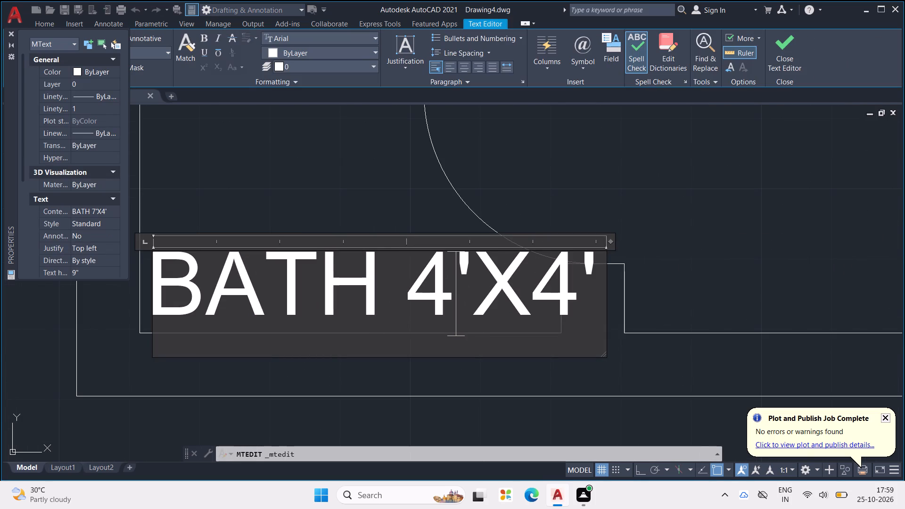
{"action": "key", "text": "BackSpace"}
{"action": "key", "text": "5"}
{"action": "scroll", "coordinate": [443, 282], "scroll_direction": "up", "scroll_amount": 2}
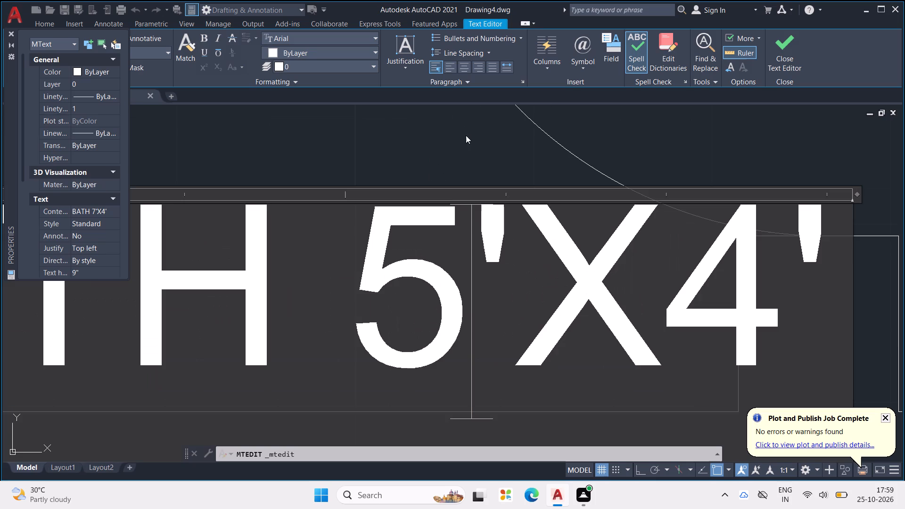
{"action": "left_click", "coordinate": [465, 141]}
Replace the front room's label text with DRAWING ROOM and widen its text frame so it fits on one line.
{"action": "scroll", "coordinate": [461, 144], "scroll_direction": "down", "scroll_amount": 5}
{"action": "scroll", "coordinate": [545, 193], "scroll_direction": "down", "scroll_amount": 4}
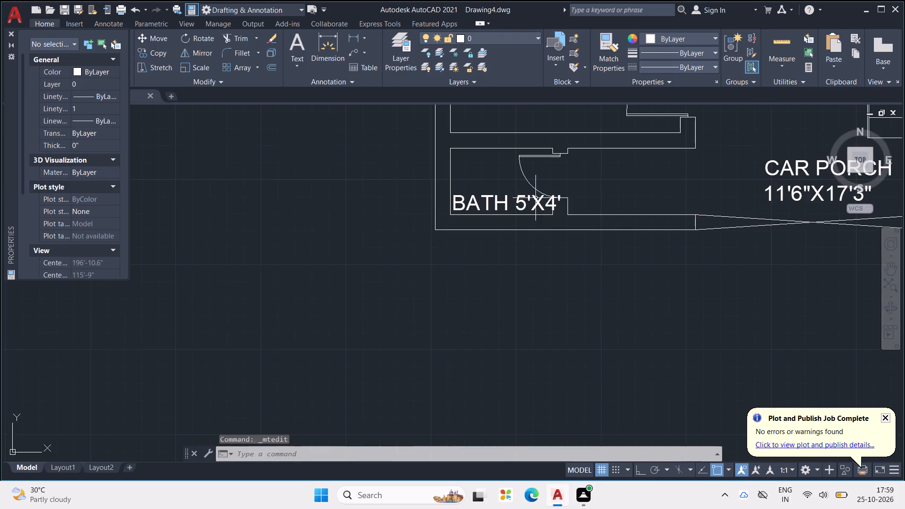
{"action": "middle_click_drag", "start_coordinate": [535, 200], "coordinate": [459, 256]}
{"action": "middle_click_drag", "start_coordinate": [471, 199], "coordinate": [465, 211]}
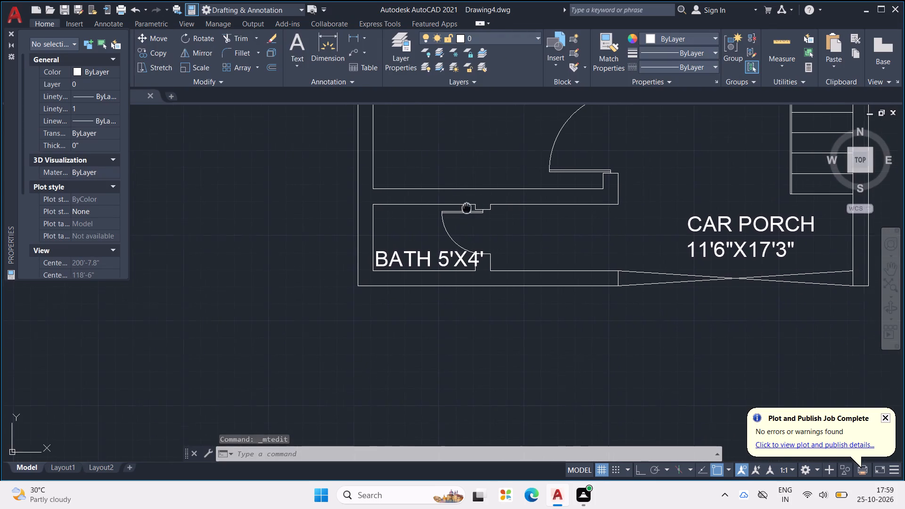
{"action": "middle_click_drag", "start_coordinate": [465, 211], "coordinate": [423, 296]}
{"action": "scroll", "coordinate": [436, 270], "scroll_direction": "down", "scroll_amount": 1}
{"action": "double_click", "coordinate": [457, 202]}
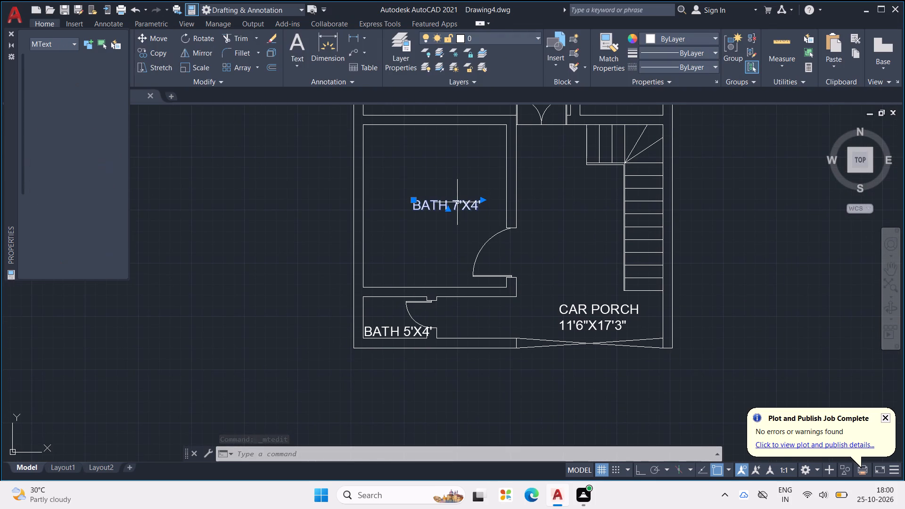
{"action": "scroll", "coordinate": [457, 201], "scroll_direction": "up", "scroll_amount": 2}
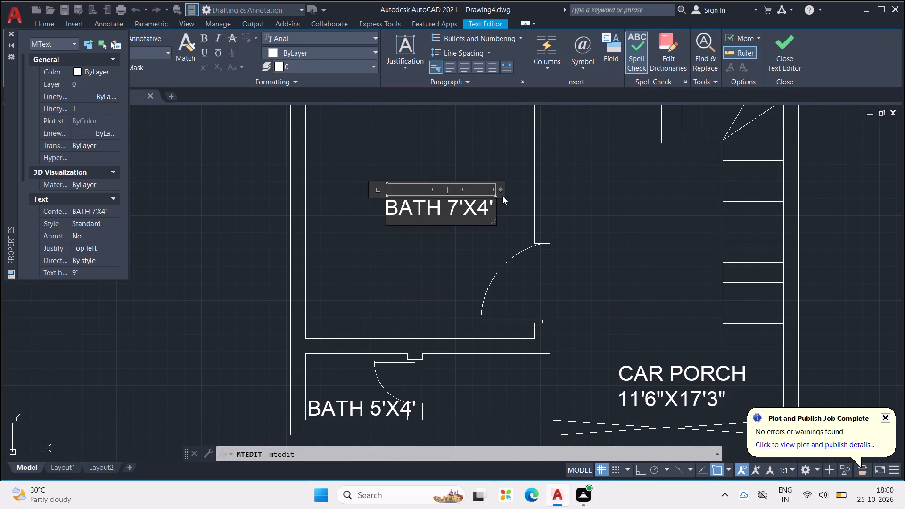
{"action": "left_click_drag", "start_coordinate": [500, 190], "coordinate": [538, 195]}
{"action": "left_click", "coordinate": [502, 208]}
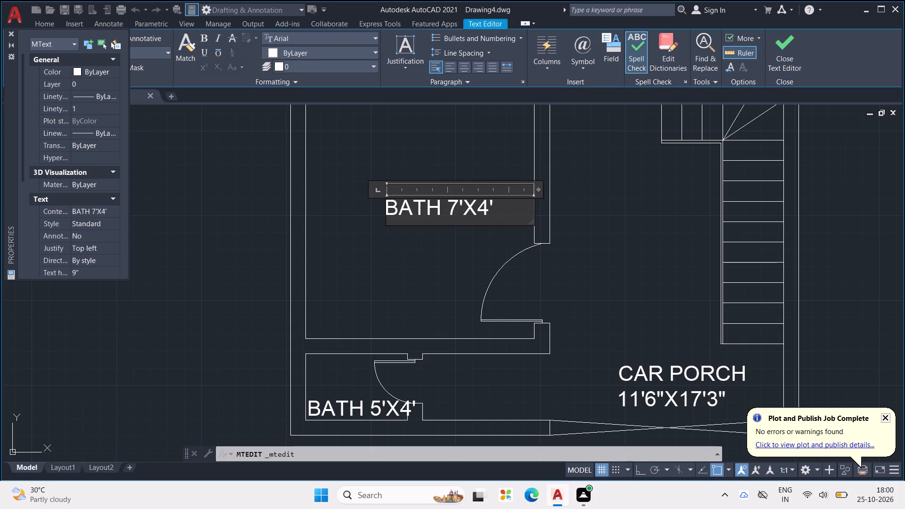
{"action": "key", "text": "BackSpace"}
{"action": "key", "text": "BackSpace"}
{"action": "key", "text": "BackSpace"}
{"action": "key", "text": "BackSpace"}
{"action": "key", "text": "BackSpace"}
{"action": "key", "text": "BackSpace"}
{"action": "key", "text": "BackSpace"}
{"action": "key", "text": "BackSpace"}
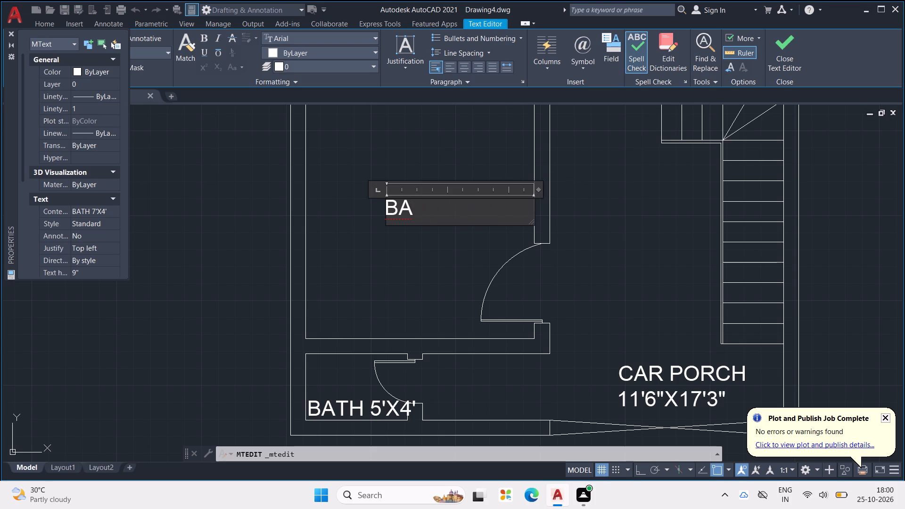
{"action": "key", "text": "BackSpace"}
{"action": "key", "text": "BackSpace"}
{"action": "type", "text": "DRAW"}
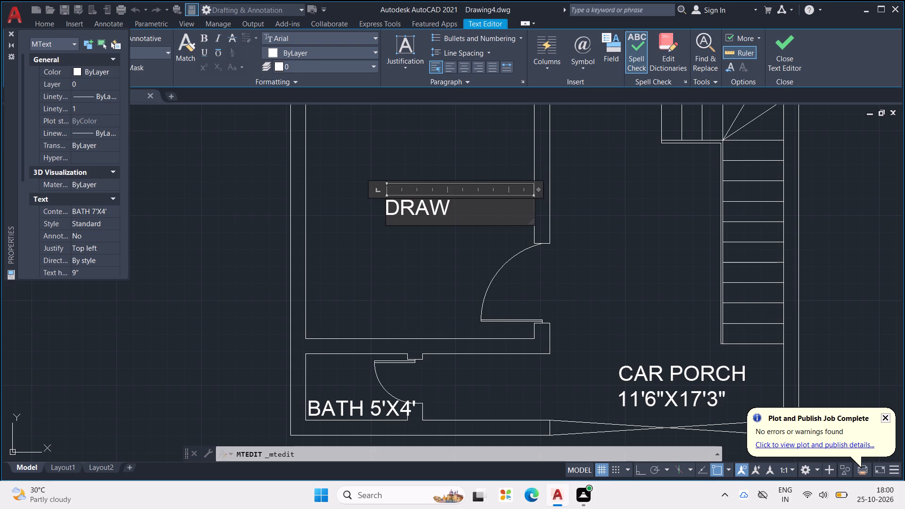
{"action": "type", "text": "ING"}
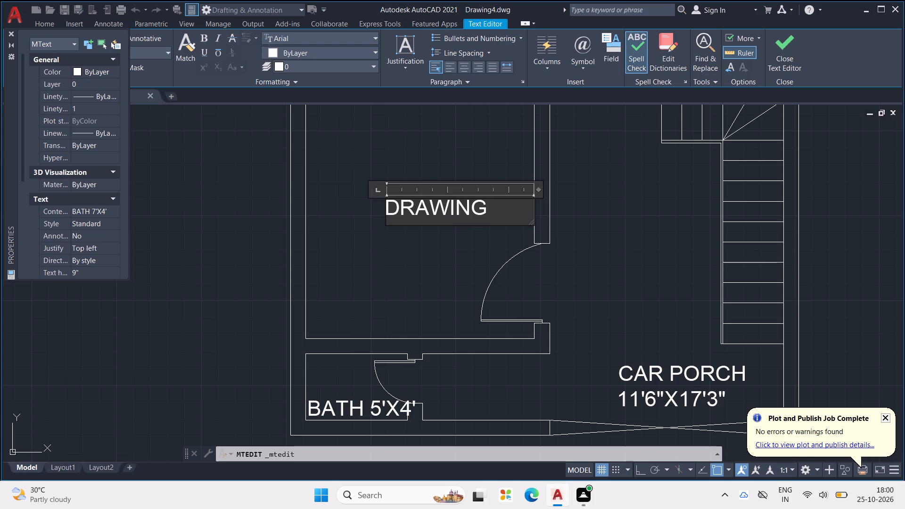
{"action": "key", "text": "space"}
{"action": "type", "text": "ROOM"}
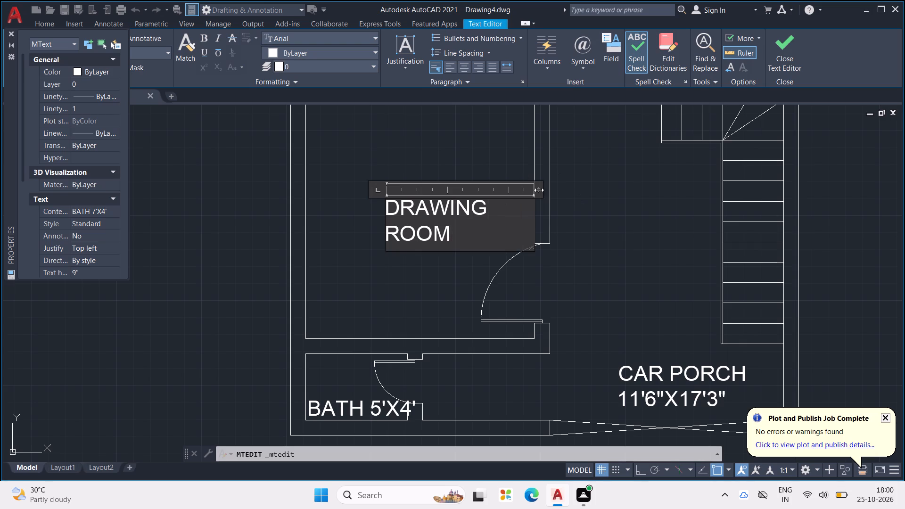
{"action": "left_click_drag", "start_coordinate": [539, 189], "coordinate": [602, 188]}
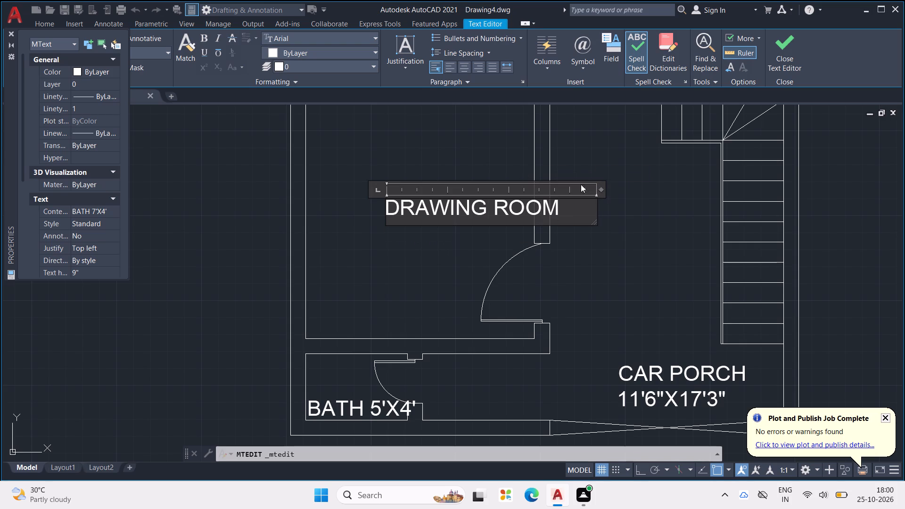
Add the size 12'X12'9" as a second line of the drawing room label and finish editing it.
{"action": "key", "text": "Return"}
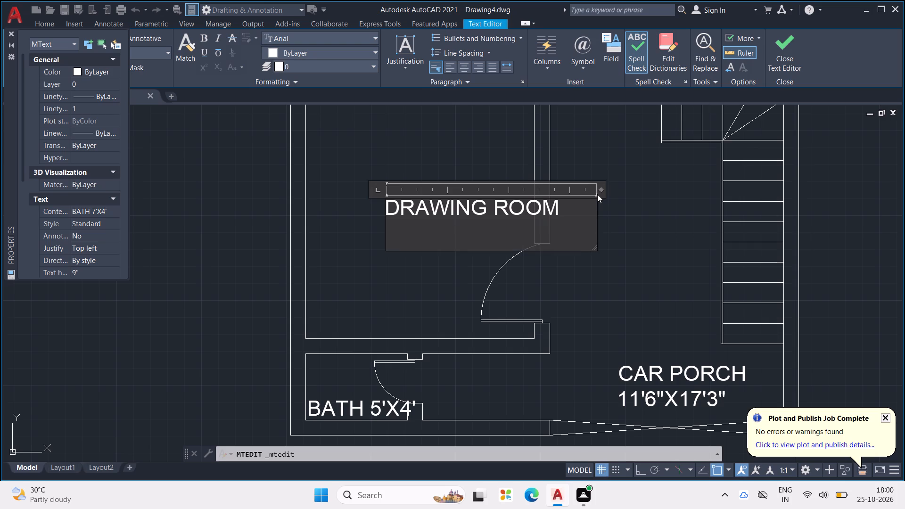
{"action": "type", "text": "12"}
{"action": "key", "text": "apostrophe"}
{"action": "type", "text": "X12"}
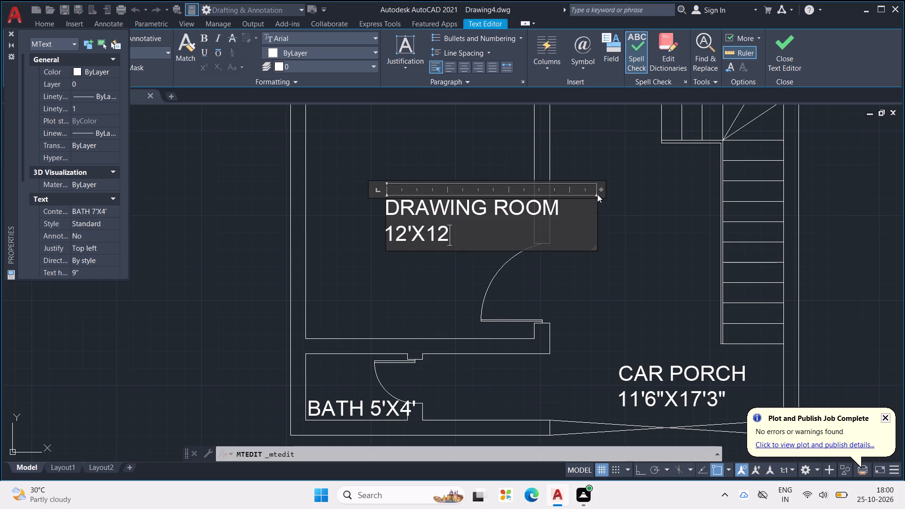
{"action": "type", "text": "'9"}
{"action": "key", "text": "shift+quotedbl"}
{"action": "left_click", "coordinate": [420, 140]}
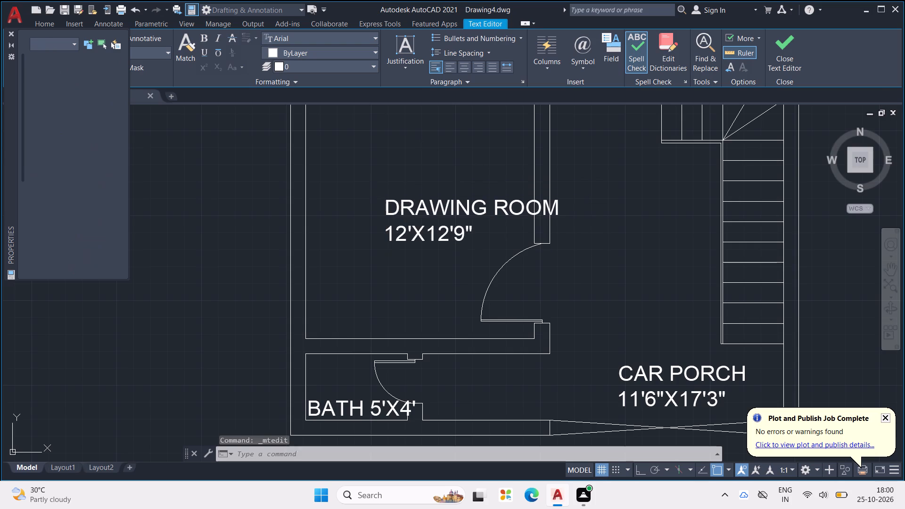
Move the DRAWING ROOM label up and left so it sits inside the room, clear of the wall.
{"action": "left_click", "coordinate": [419, 229]}
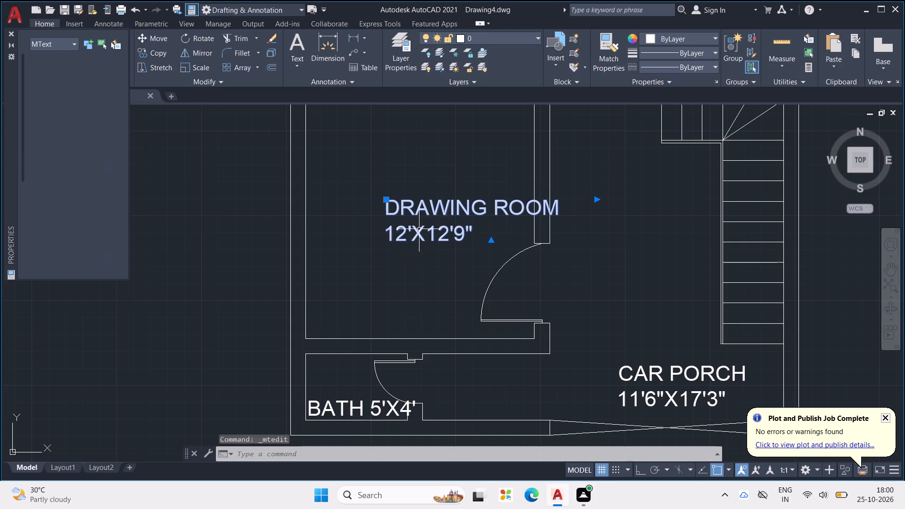
{"action": "left_click_drag", "start_coordinate": [384, 200], "coordinate": [372, 195]}
{"action": "left_click", "coordinate": [351, 189]}
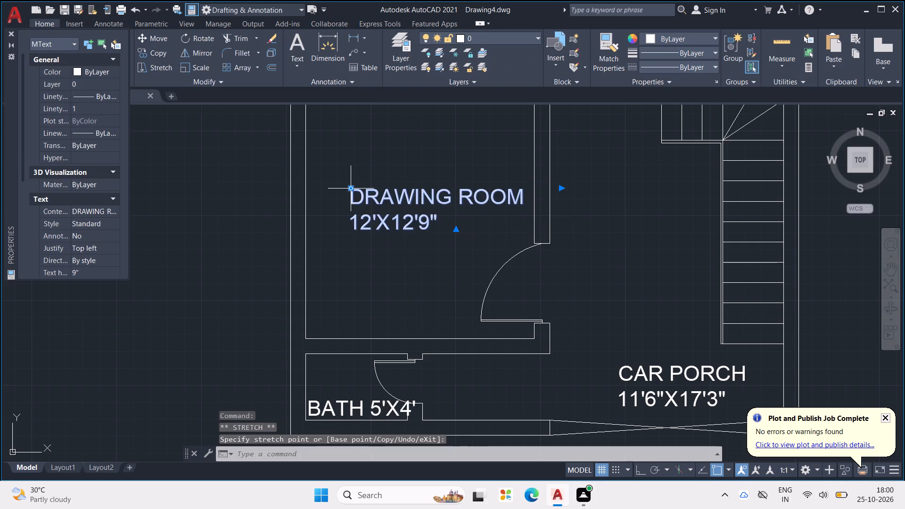
{"action": "scroll", "coordinate": [433, 214], "scroll_direction": "down", "scroll_amount": 1}
{"action": "middle_click_drag", "start_coordinate": [433, 215], "coordinate": [417, 285]}
{"action": "key", "text": "Escape"}
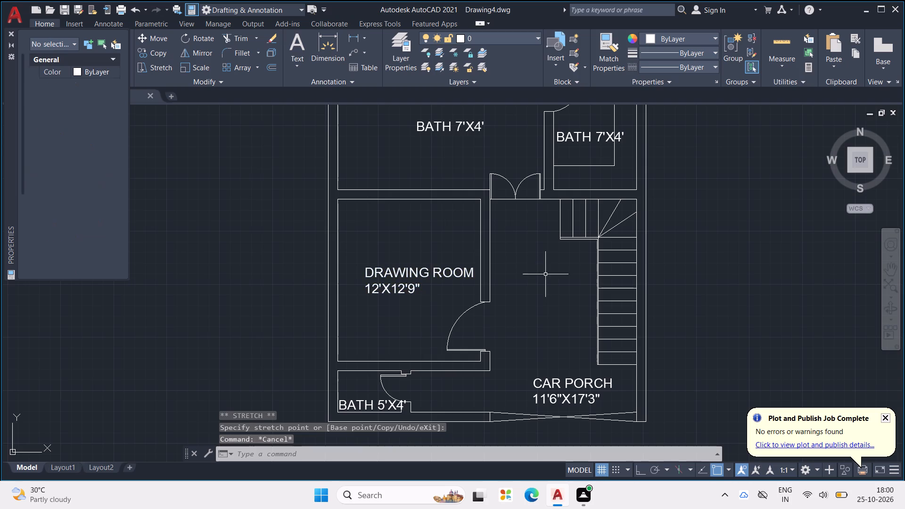
Replace the label text in the small counter room above the staircase with KITCHEN.
{"action": "middle_click_drag", "start_coordinate": [583, 263], "coordinate": [550, 396]}
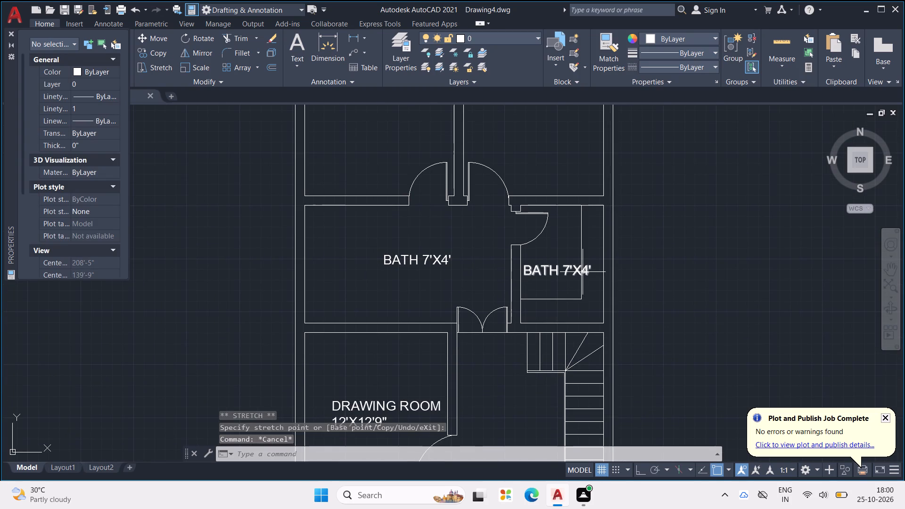
{"action": "double_click", "coordinate": [579, 269]}
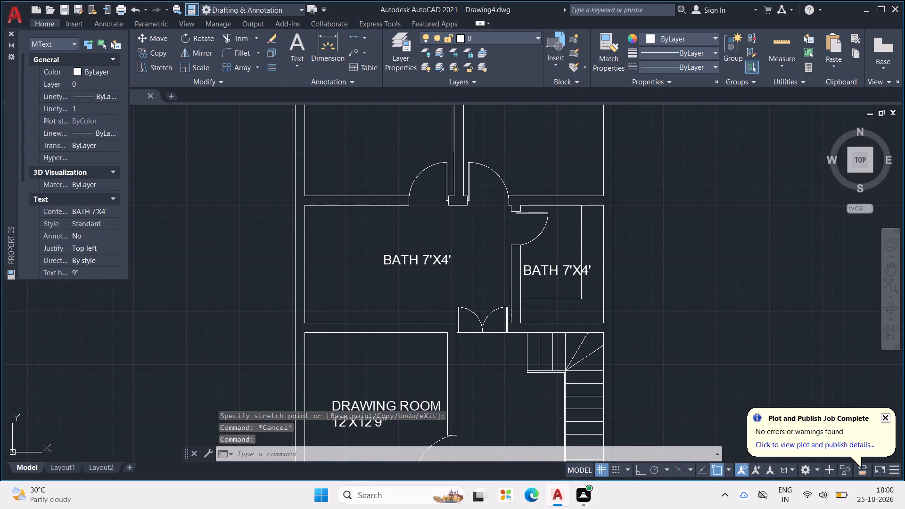
{"action": "scroll", "coordinate": [579, 269], "scroll_direction": "up", "scroll_amount": 3}
{"action": "left_click", "coordinate": [622, 273]}
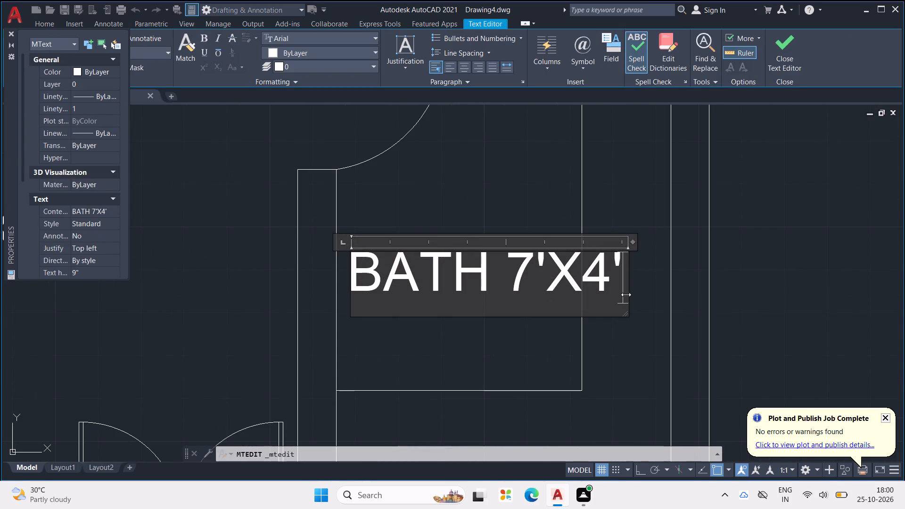
{"action": "key", "text": "BackSpace"}
{"action": "key", "text": "BackSpace"}
{"action": "key", "text": "BackSpace"}
{"action": "key", "text": "BackSpace"}
{"action": "key", "text": "BackSpace"}
{"action": "key", "text": "BackSpace"}
{"action": "key", "text": "BackSpace"}
{"action": "key", "text": "BackSpace"}
{"action": "key", "text": "BackSpace"}
{"action": "key", "text": "BackSpace"}
{"action": "key", "text": "BackSpace"}
{"action": "key", "text": "BackSpace"}
{"action": "key", "text": "BackSpace"}
{"action": "key", "text": "BackSpace"}
{"action": "key", "text": "BackSpace"}
{"action": "key", "text": "BackSpace"}
{"action": "key", "text": "BackSpace"}
{"action": "key", "text": "BackSpace"}
{"action": "key", "text": "BackSpace"}
{"action": "key", "text": "BackSpace"}
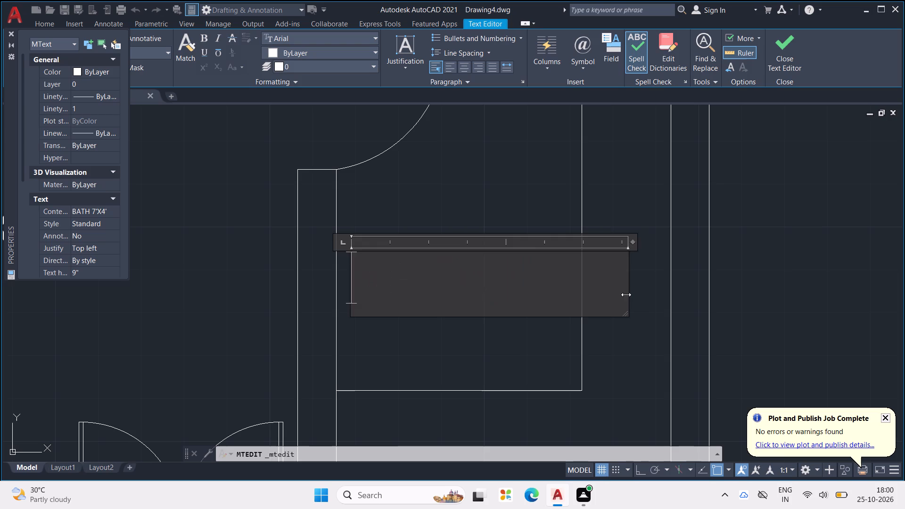
{"action": "type", "text": "KITCHEN"}
Add the size 6'6"X9'3" as a second line of the kitchen label and finish editing it.
{"action": "key", "text": "Return"}
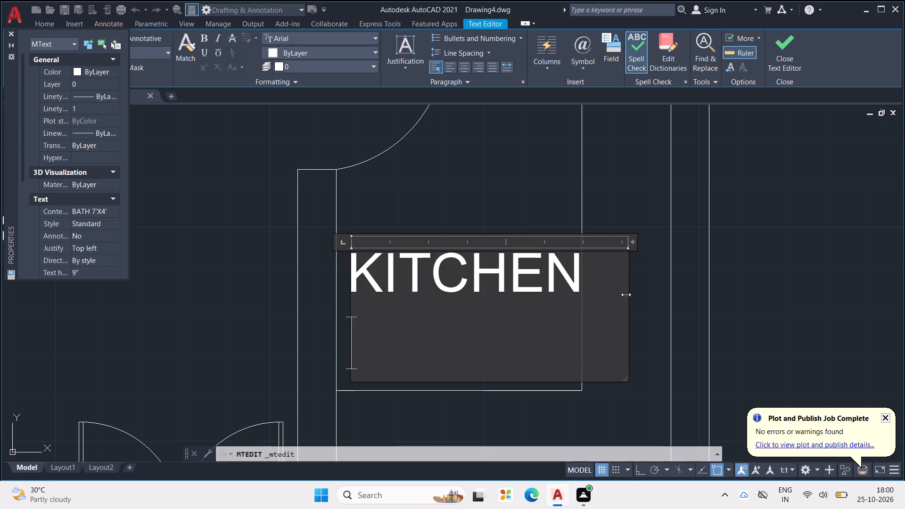
{"action": "type", "text": "6'6"}
{"action": "key", "text": "shift+quotedbl"}
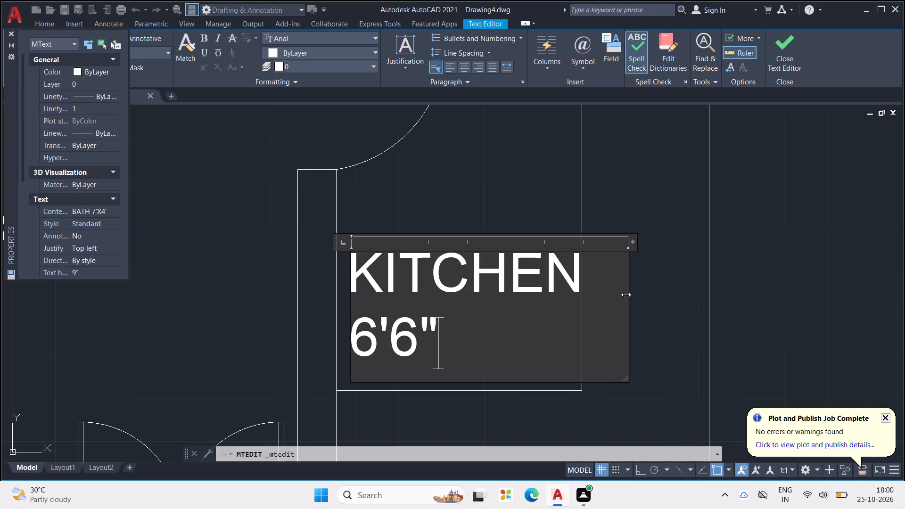
{"action": "key", "text": "x"}
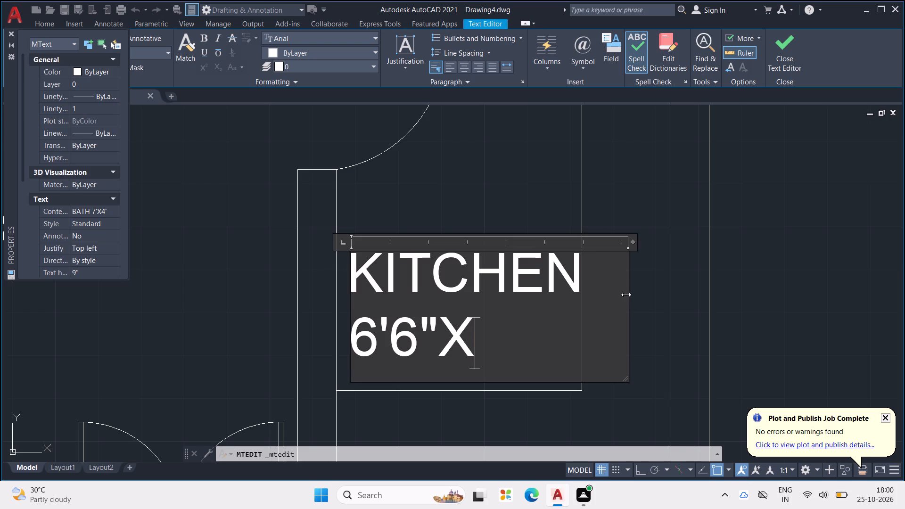
{"action": "type", "text": "9'"}
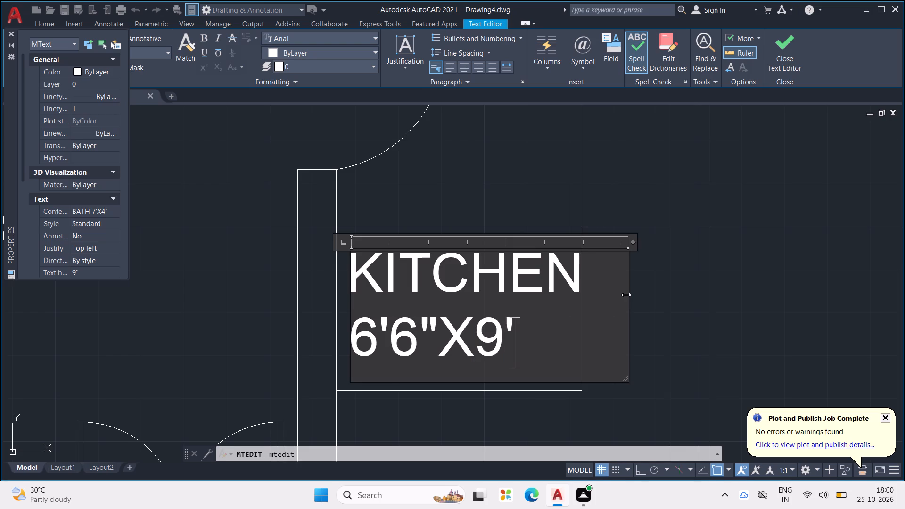
{"action": "key", "text": "3"}
{"action": "key", "text": "shift+quotedbl"}
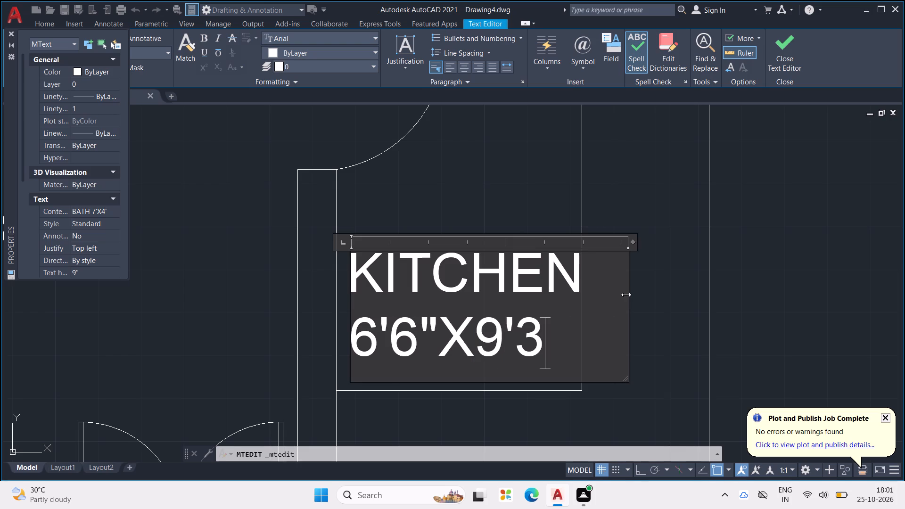
{"action": "left_click_drag", "start_coordinate": [471, 185], "coordinate": [476, 188]}
Widen the text frame of the label in the room beside the kitchen and replace its text with TV LOUNGE.
{"action": "scroll", "coordinate": [479, 192], "scroll_direction": "down", "scroll_amount": 4}
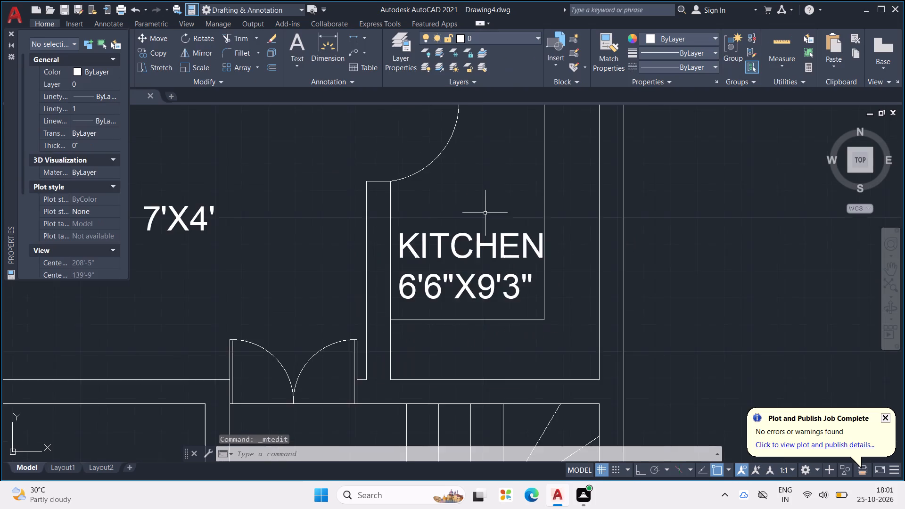
{"action": "scroll", "coordinate": [485, 233], "scroll_direction": "down", "scroll_amount": 2}
{"action": "middle_click_drag", "start_coordinate": [486, 239], "coordinate": [545, 290]}
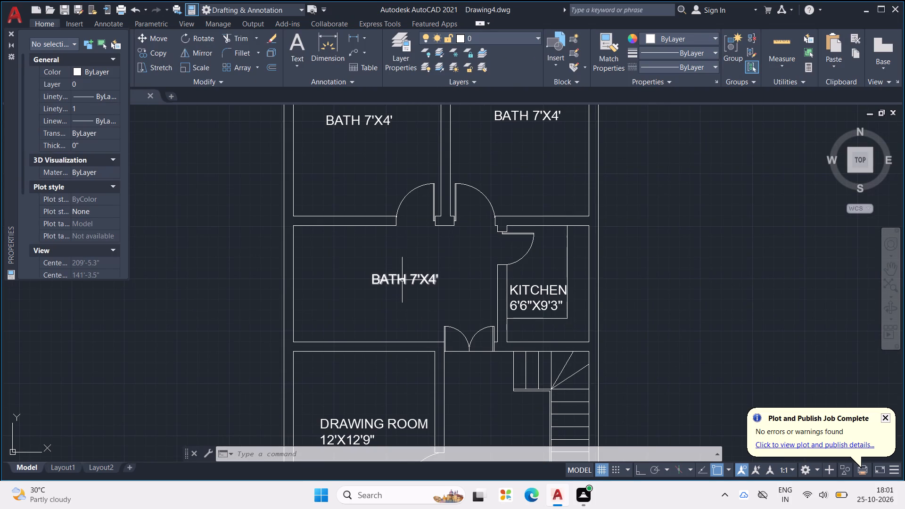
{"action": "double_click", "coordinate": [402, 280]}
{"action": "scroll", "coordinate": [406, 280], "scroll_direction": "up", "scroll_amount": 2}
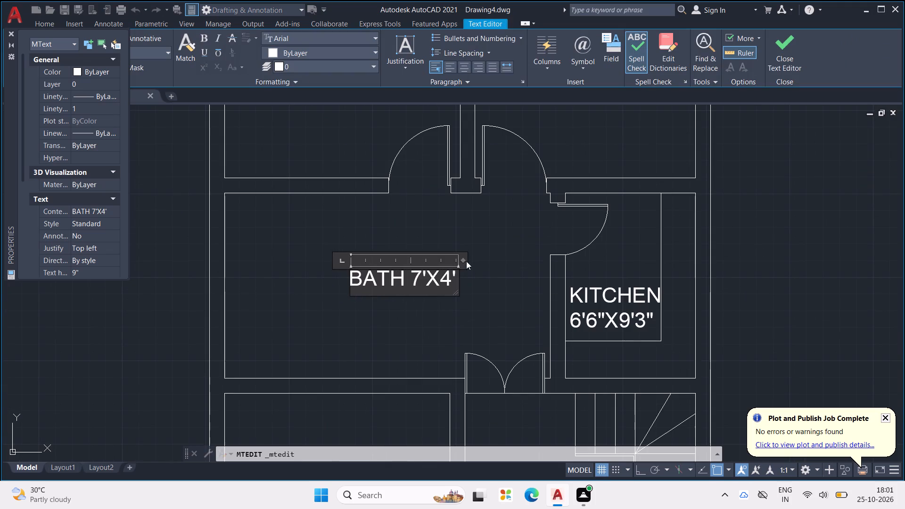
{"action": "left_click_drag", "start_coordinate": [465, 259], "coordinate": [568, 259]}
{"action": "left_click", "coordinate": [476, 279]}
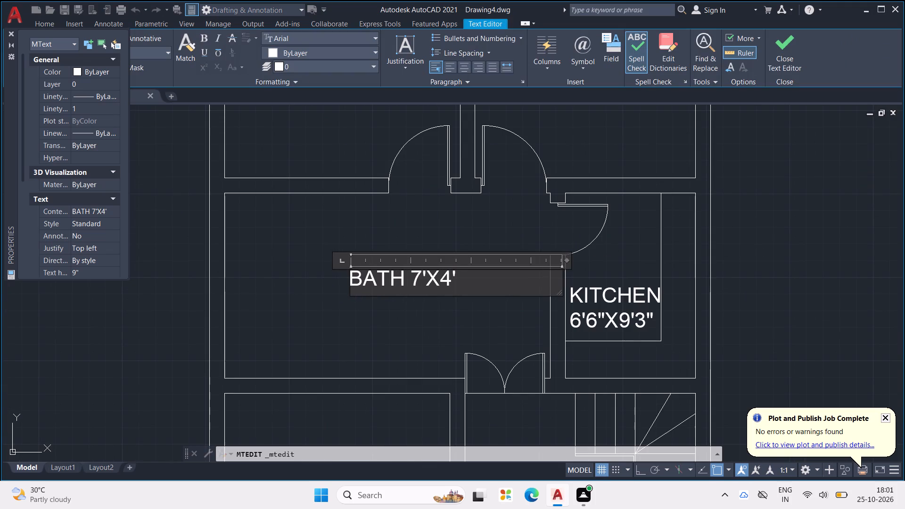
{"action": "key", "text": "BackSpace"}
{"action": "key", "text": "BackSpace"}
{"action": "key", "text": "BackSpace"}
{"action": "key", "text": "BackSpace"}
{"action": "key", "text": "BackSpace"}
{"action": "key", "text": "BackSpace"}
{"action": "key", "text": "BackSpace"}
{"action": "key", "text": "BackSpace"}
{"action": "key", "text": "BackSpace"}
{"action": "key", "text": "BackSpace"}
{"action": "key", "text": "BackSpace"}
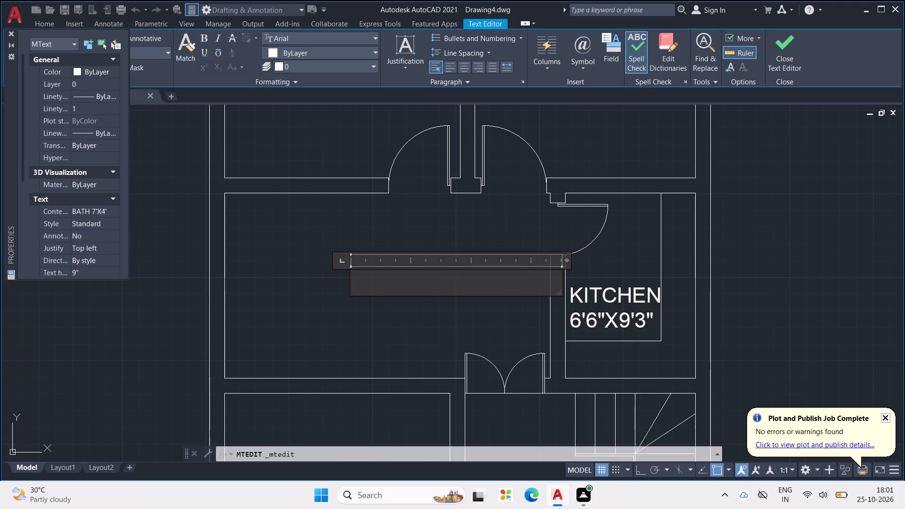
{"action": "type", "text": "TV"}
{"action": "key", "text": "space"}
{"action": "type", "text": "LO"}
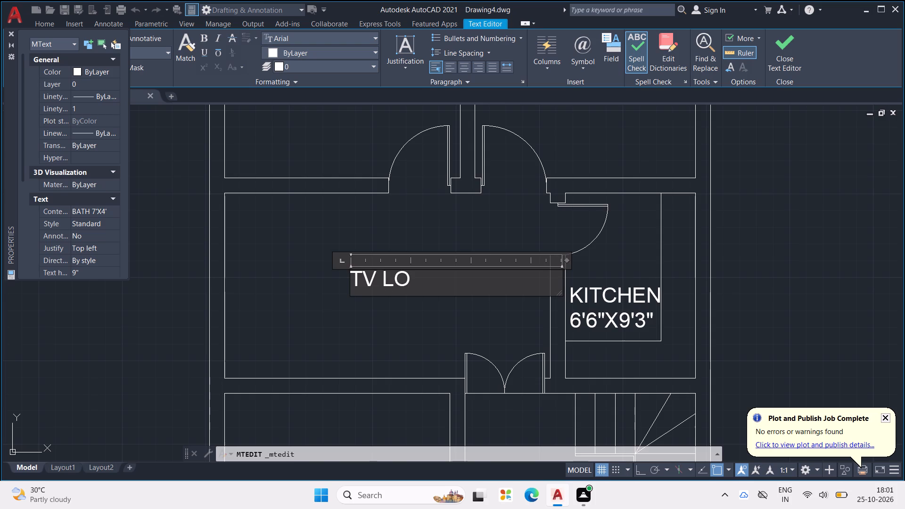
{"action": "type", "text": "INGE"}
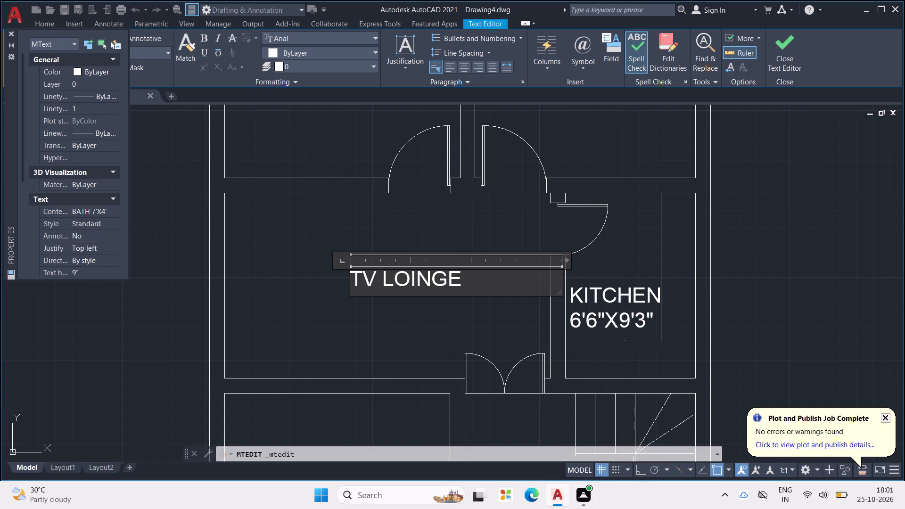
{"action": "key", "text": "BackSpace"}
{"action": "key", "text": "BackSpace"}
{"action": "key", "text": "BackSpace"}
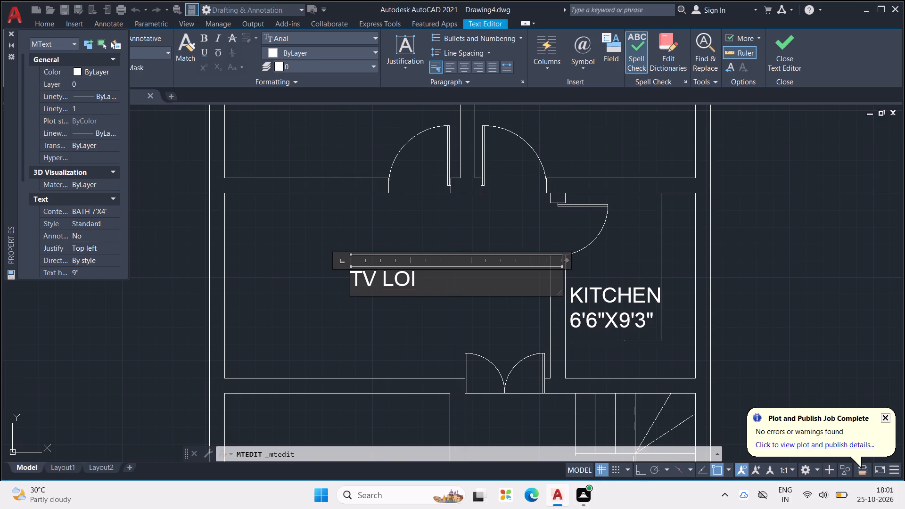
{"action": "key", "text": "BackSpace"}
{"action": "type", "text": "UN"}
{"action": "type", "text": "GR"}
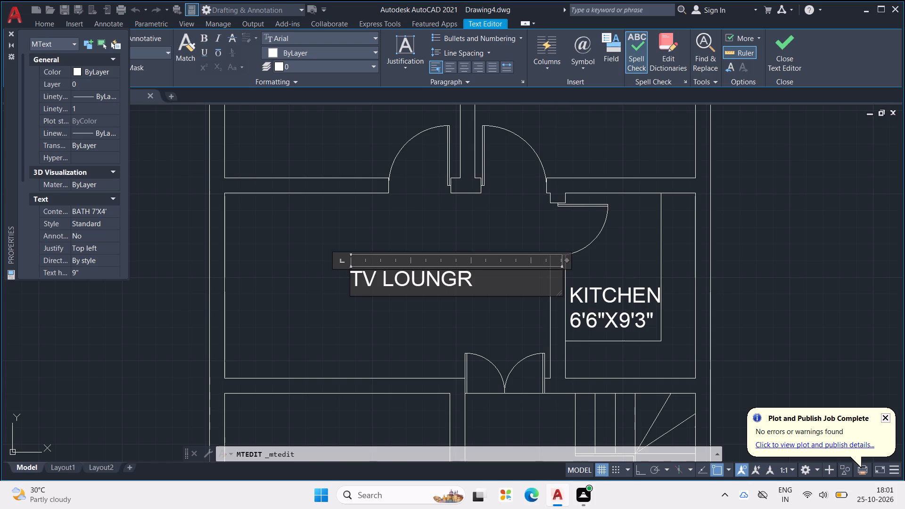
{"action": "key", "text": "BackSpace"}
{"action": "key", "text": "e"}
Add the size 17'X9'3" as a second line of the TV lounge label and finish editing it.
{"action": "key", "text": "Return"}
{"action": "type", "text": "17'"}
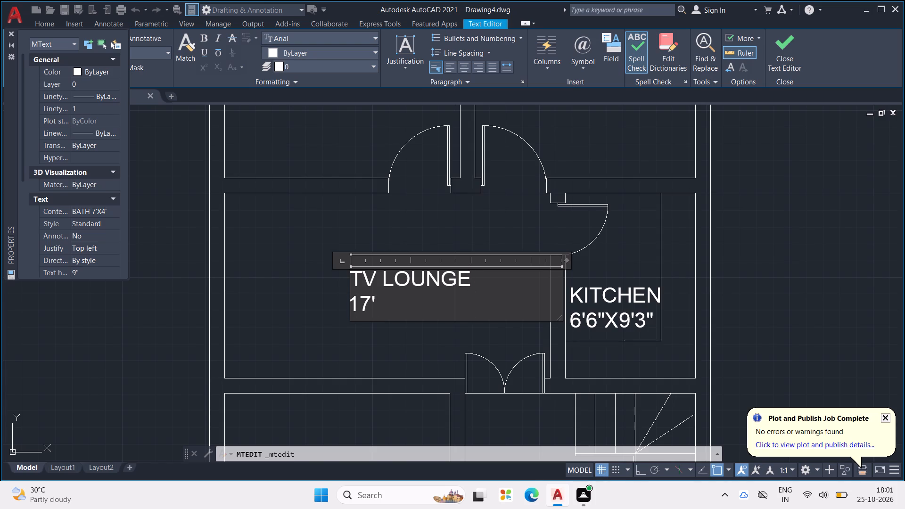
{"action": "key", "text": "x"}
{"action": "key", "text": "9"}
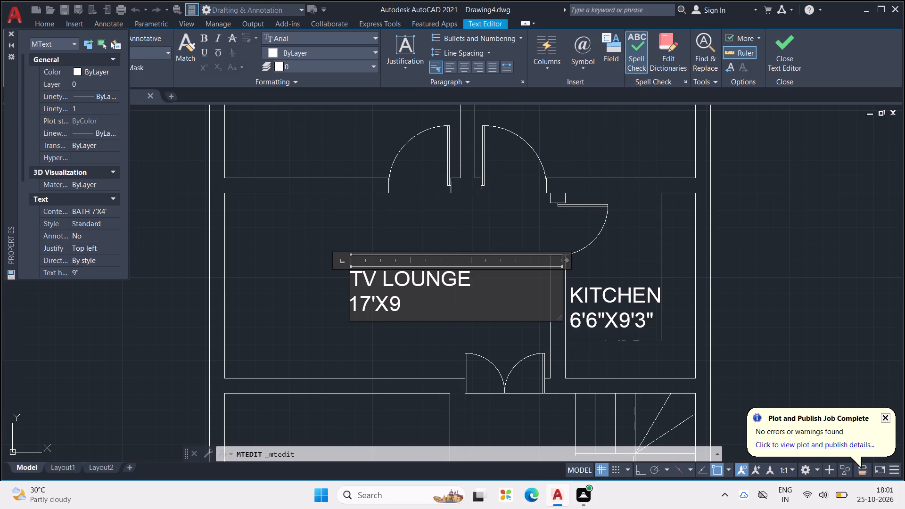
{"action": "key", "text": "apostrophe"}
{"action": "key", "text": "3"}
{"action": "key", "text": "shift+quotedbl"}
{"action": "left_click", "coordinate": [362, 342]}
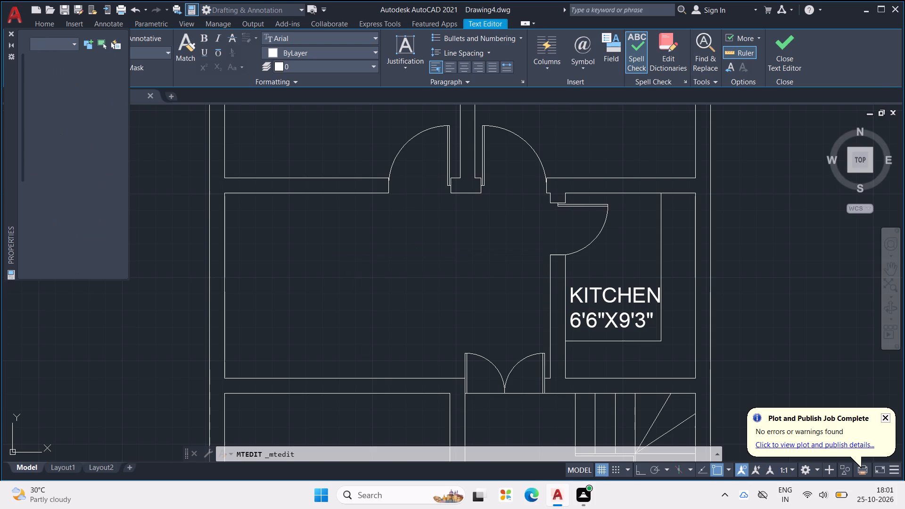
{"action": "scroll", "coordinate": [467, 300], "scroll_direction": "down", "scroll_amount": 1}
{"action": "scroll", "coordinate": [528, 309], "scroll_direction": "down", "scroll_amount": 2}
{"action": "middle_click_drag", "start_coordinate": [527, 310], "coordinate": [514, 353]}
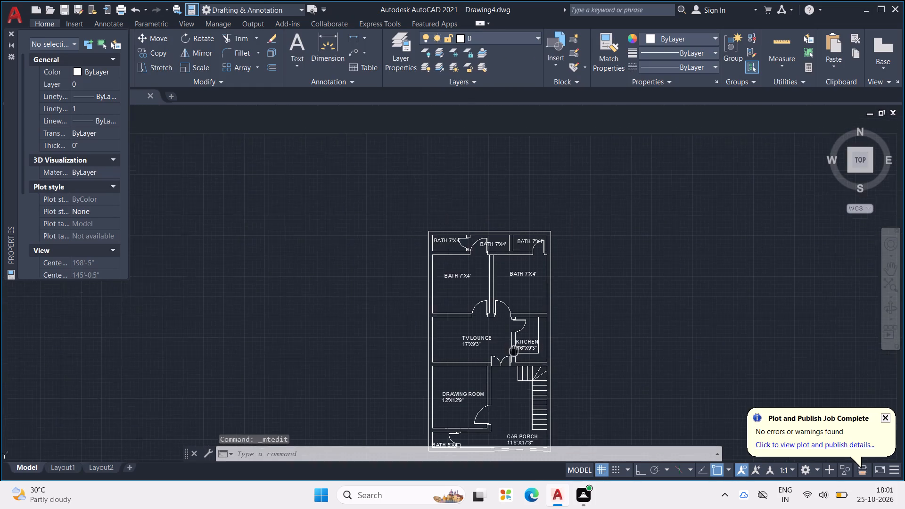
Widen the text frame of the label in the large room above the kitchen and replace its text with BED ROOM.
{"action": "middle_click_drag", "start_coordinate": [514, 353], "coordinate": [510, 371]}
{"action": "scroll", "coordinate": [484, 290], "scroll_direction": "down", "scroll_amount": 1}
{"action": "scroll", "coordinate": [483, 291], "scroll_direction": "up", "scroll_amount": 2}
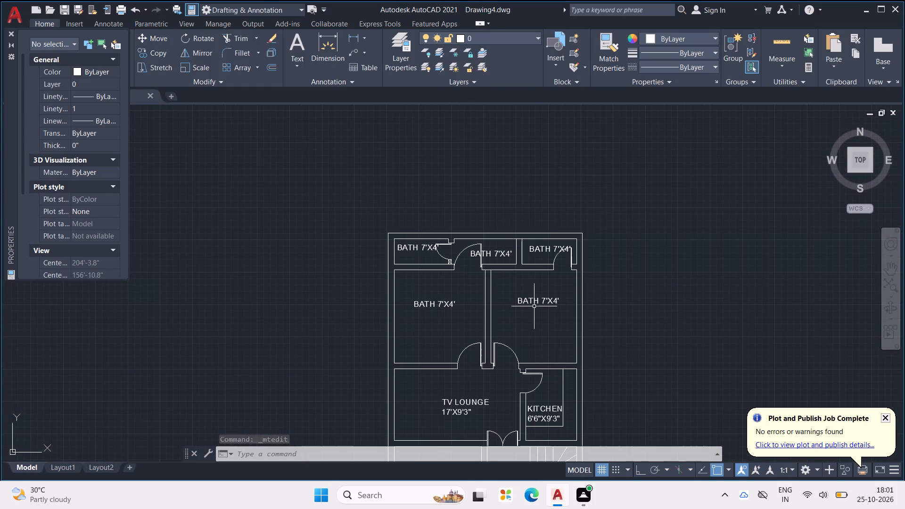
{"action": "double_click", "coordinate": [543, 302]}
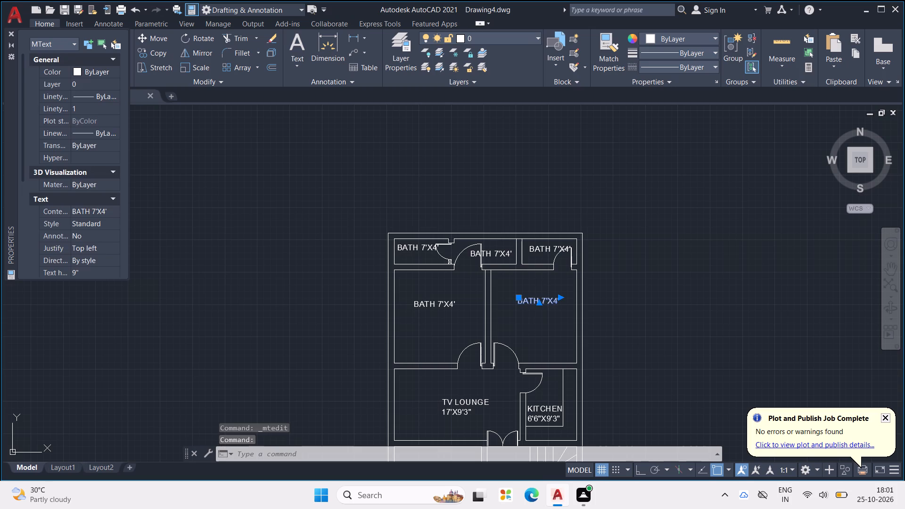
{"action": "scroll", "coordinate": [551, 301], "scroll_direction": "up", "scroll_amount": 3}
{"action": "left_click_drag", "start_coordinate": [575, 285], "coordinate": [590, 285]}
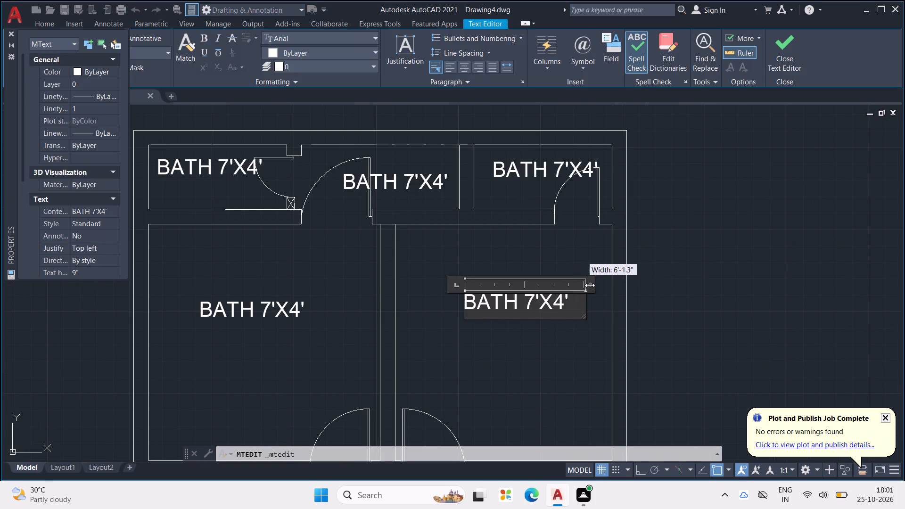
{"action": "left_click", "coordinate": [577, 303]}
{"action": "key", "text": "BackSpace"}
{"action": "key", "text": "BackSpace"}
{"action": "key", "text": "BackSpace"}
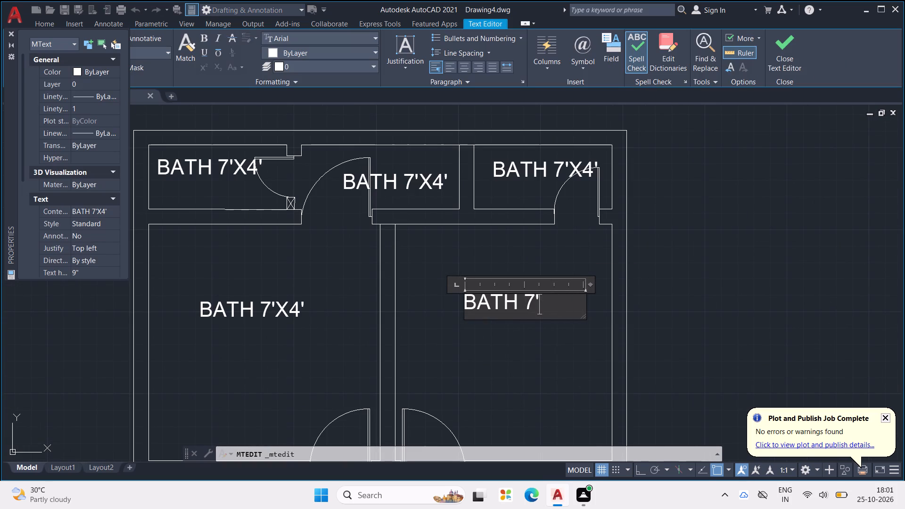
{"action": "key", "text": "BackSpace"}
{"action": "key", "text": "BackSpace"}
{"action": "key", "text": "BackSpace"}
{"action": "key", "text": "BackSpace"}
{"action": "key", "text": "BackSpace"}
{"action": "key", "text": "BackSpace"}
{"action": "type", "text": "ED"}
{"action": "key", "text": "space"}
{"action": "type", "text": "ROOM"}
Add the size 11'9"X12' as a second line of this bedroom label and finish editing it.
{"action": "key", "text": "Return"}
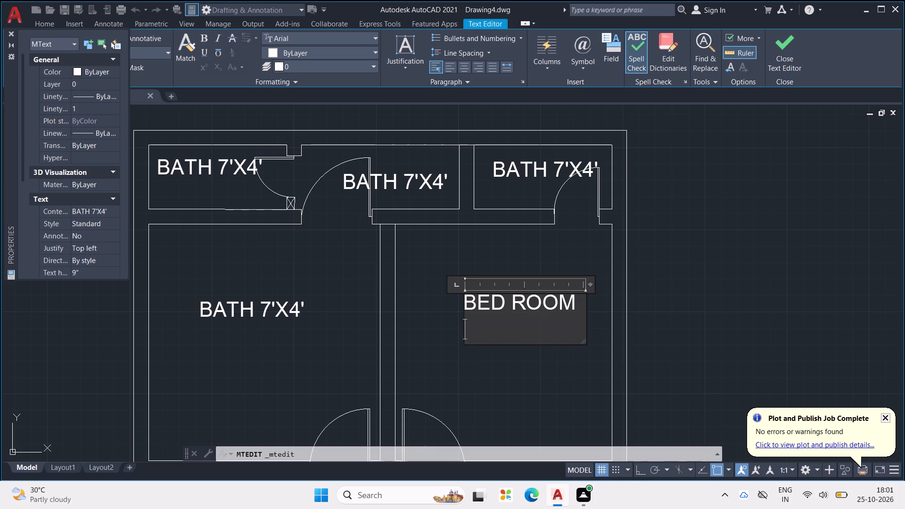
{"action": "type", "text": "11"}
{"action": "type", "text": "'9"}
{"action": "key", "text": "shift+quotedbl"}
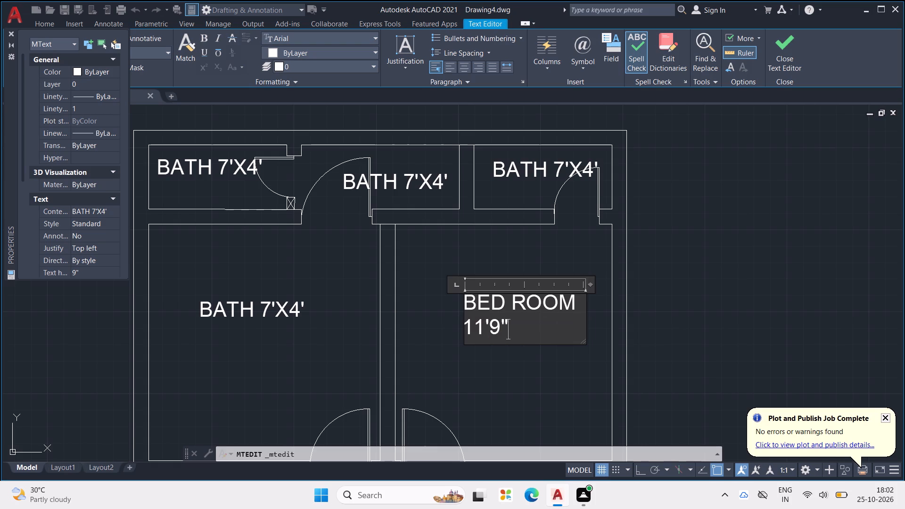
{"action": "type", "text": "X12'"}
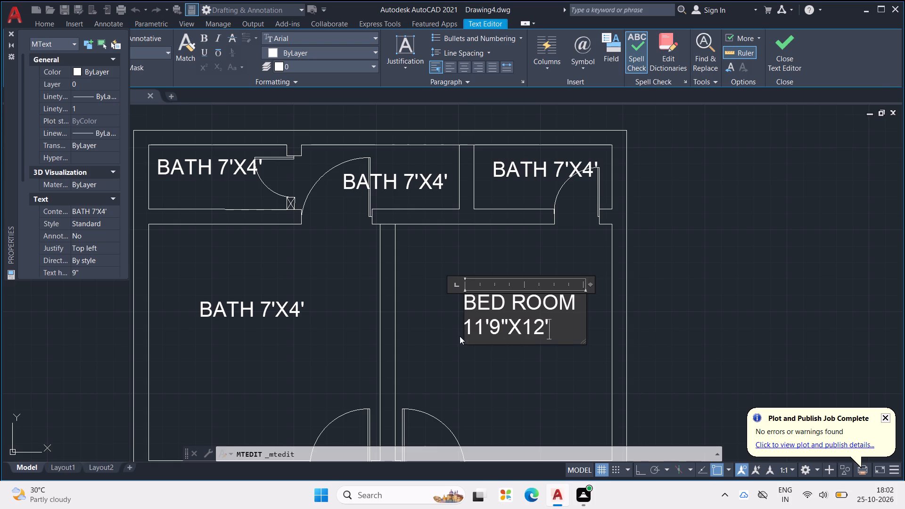
{"action": "left_click", "coordinate": [460, 336]}
Open the BATH 7'X4' label in the large room above the TV lounge for editing and widen its text frame.
{"action": "scroll", "coordinate": [460, 338], "scroll_direction": "down", "scroll_amount": 1}
{"action": "middle_click_drag", "start_coordinate": [462, 339], "coordinate": [519, 329]}
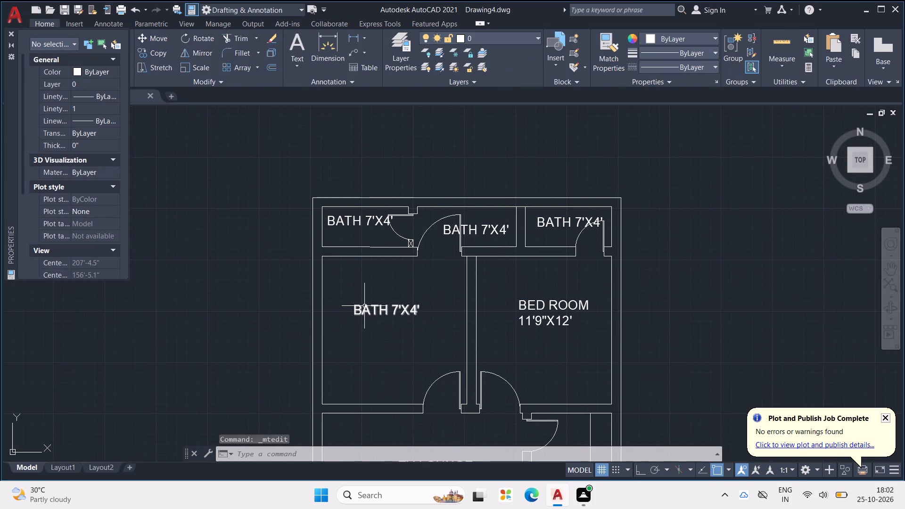
{"action": "double_click", "coordinate": [364, 306]}
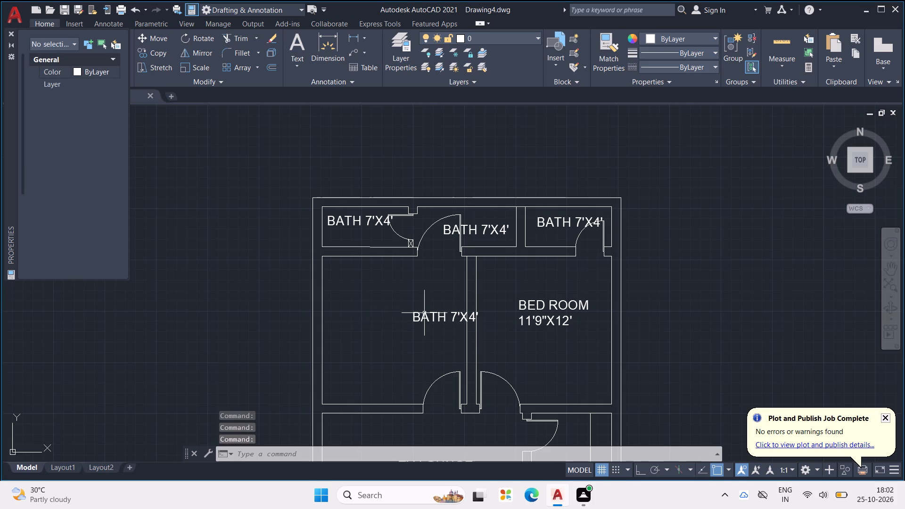
{"action": "key", "text": "ctrl+z"}
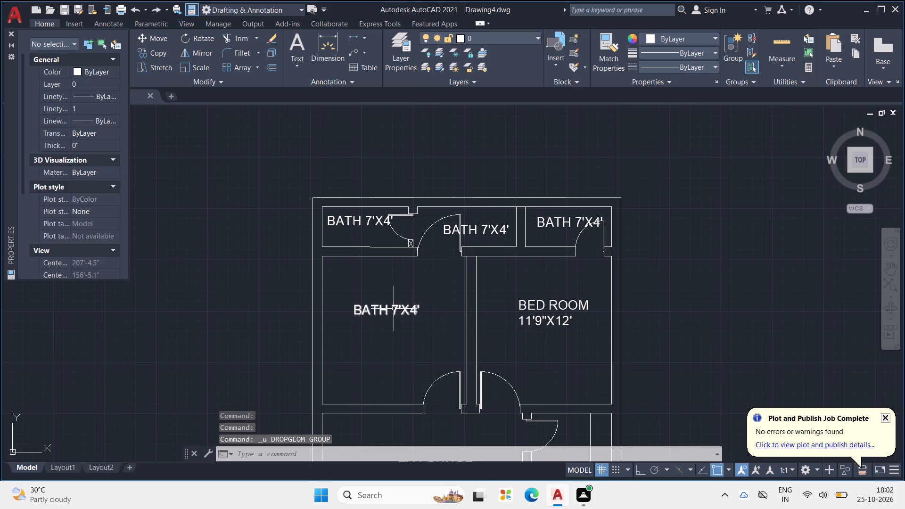
{"action": "double_click", "coordinate": [380, 309]}
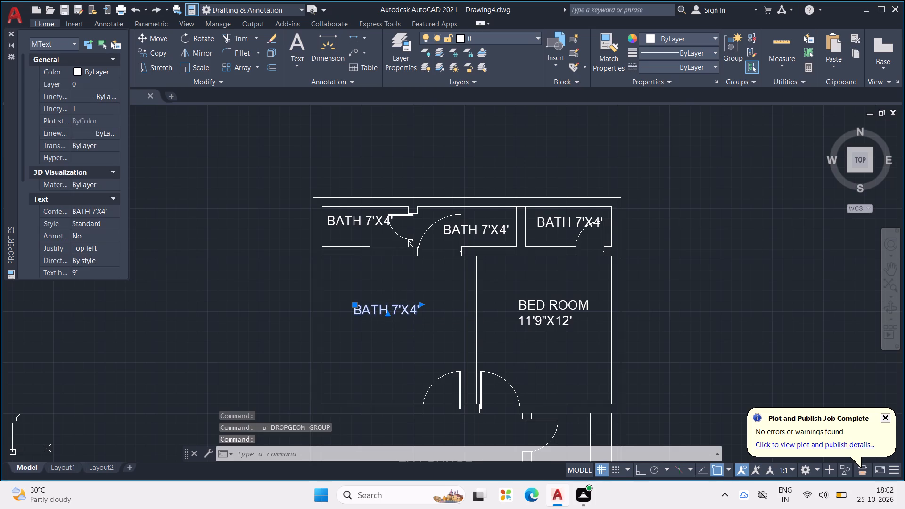
{"action": "scroll", "coordinate": [410, 310], "scroll_direction": "up", "scroll_amount": 3}
{"action": "left_click_drag", "start_coordinate": [441, 281], "coordinate": [487, 284]}
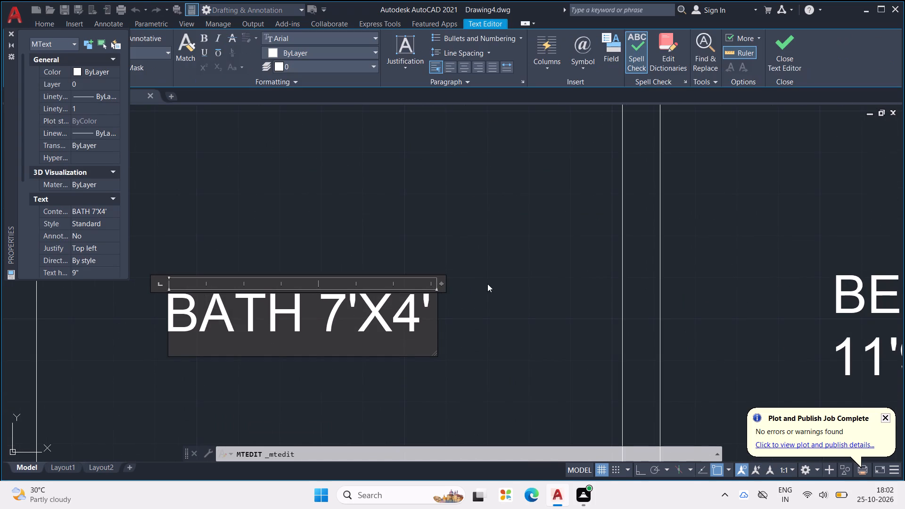
{"action": "left_click_drag", "start_coordinate": [487, 284], "coordinate": [492, 284]}
{"action": "left_click_drag", "start_coordinate": [442, 286], "coordinate": [510, 290]}
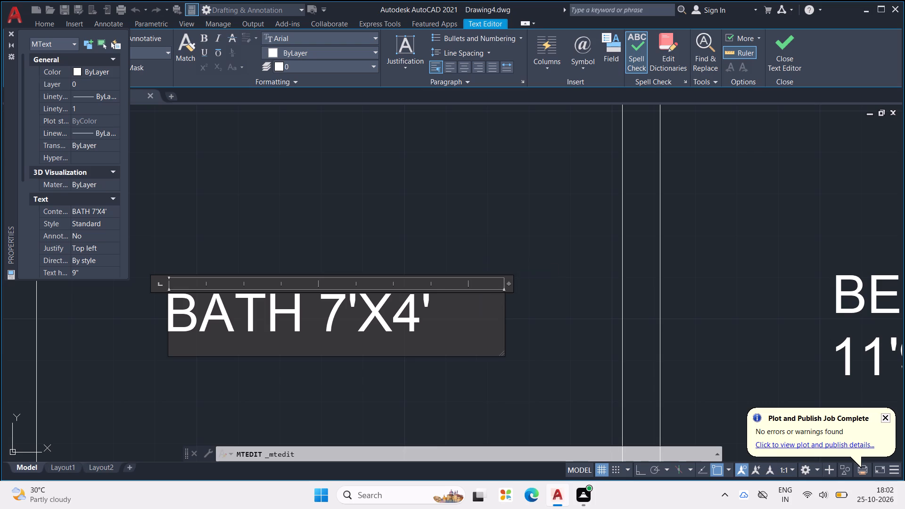
Replace the label text in the large room above the TV lounge with BED ROOM.
{"action": "left_click", "coordinate": [434, 313]}
{"action": "key", "text": "BackSpace"}
{"action": "key", "text": "BackSpace"}
{"action": "key", "text": "BackSpace"}
{"action": "key", "text": "BackSpace"}
{"action": "key", "text": "BackSpace"}
{"action": "key", "text": "BackSpace"}
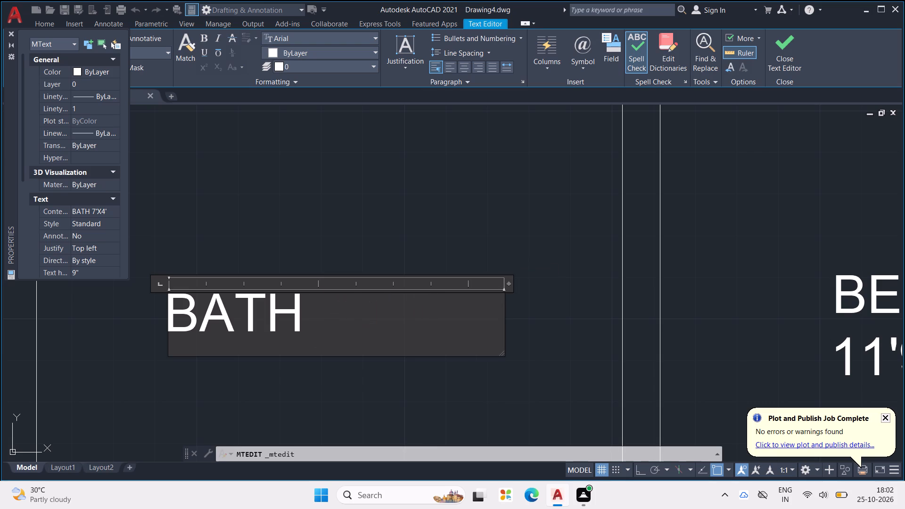
{"action": "key", "text": "BackSpace"}
{"action": "key", "text": "BackSpace"}
{"action": "scroll", "coordinate": [445, 258], "scroll_direction": "down", "scroll_amount": 2}
{"action": "middle_click_drag", "start_coordinate": [472, 278], "coordinate": [493, 270]}
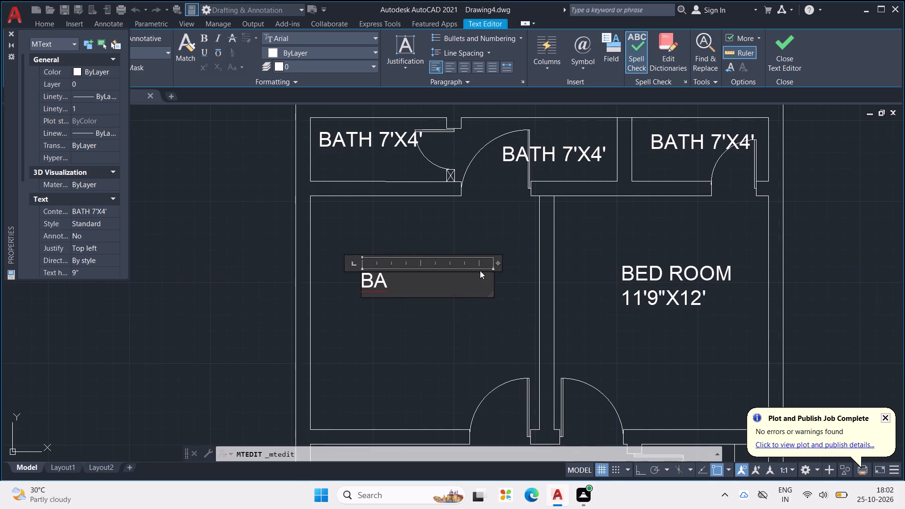
{"action": "key", "text": "BackSpace"}
{"action": "type", "text": "ED V"}
{"action": "key", "text": "BackSpace"}
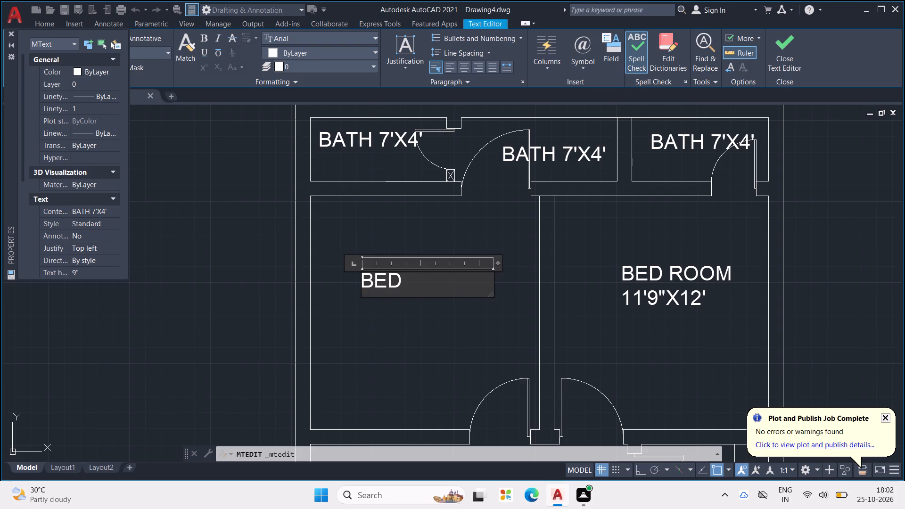
{"action": "type", "text": "ROOM"}
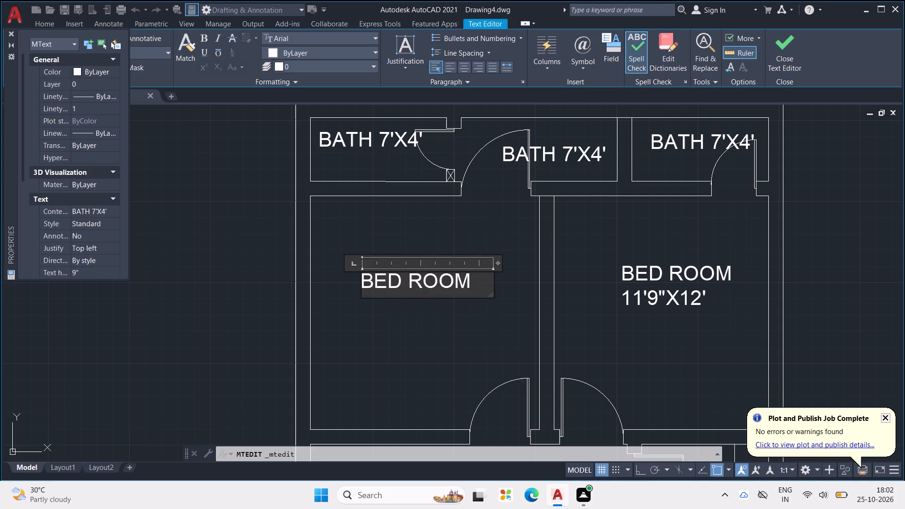
Add the size 11'9"X12' as a second line of the second bedroom's label and finish editing it.
{"action": "key", "text": "Return"}
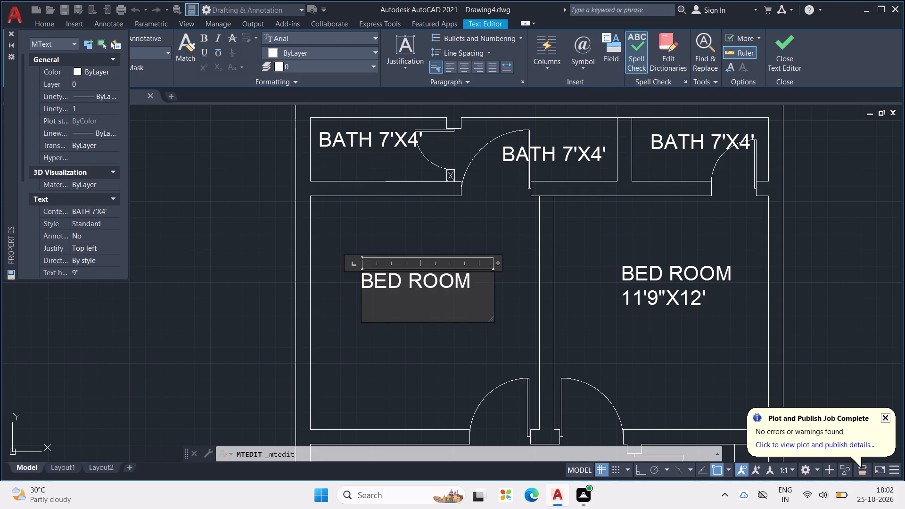
{"action": "type", "text": "11'9"}
{"action": "type", "text": "\"X"}
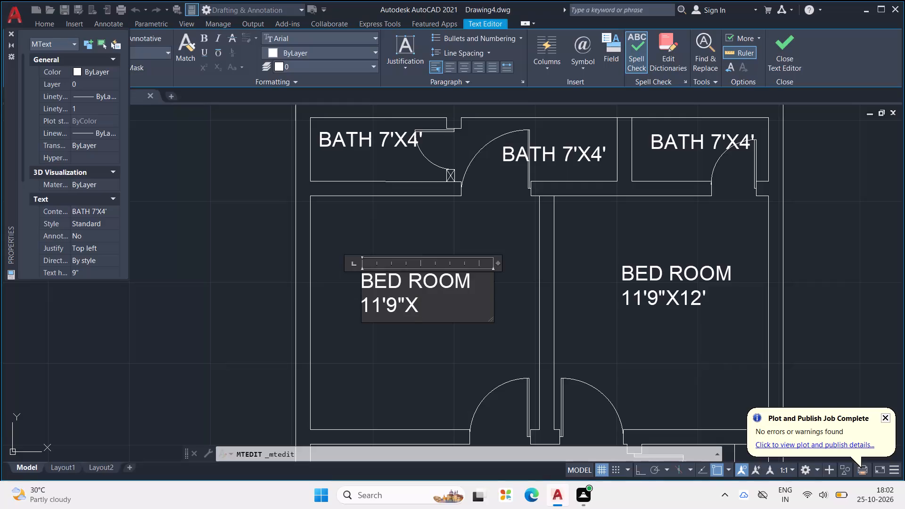
{"action": "type", "text": "12'"}
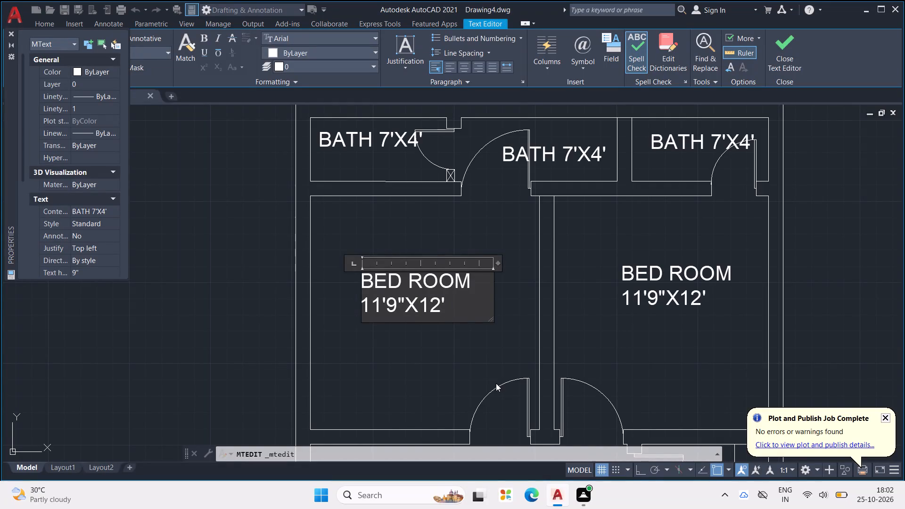
{"action": "left_click", "coordinate": [439, 376]}
Replace the label text in the narrow space between the two upper baths with GALLERY.
{"action": "middle_click_drag", "start_coordinate": [549, 111], "coordinate": [536, 163]}
{"action": "scroll", "coordinate": [549, 113], "scroll_direction": "down", "scroll_amount": 1}
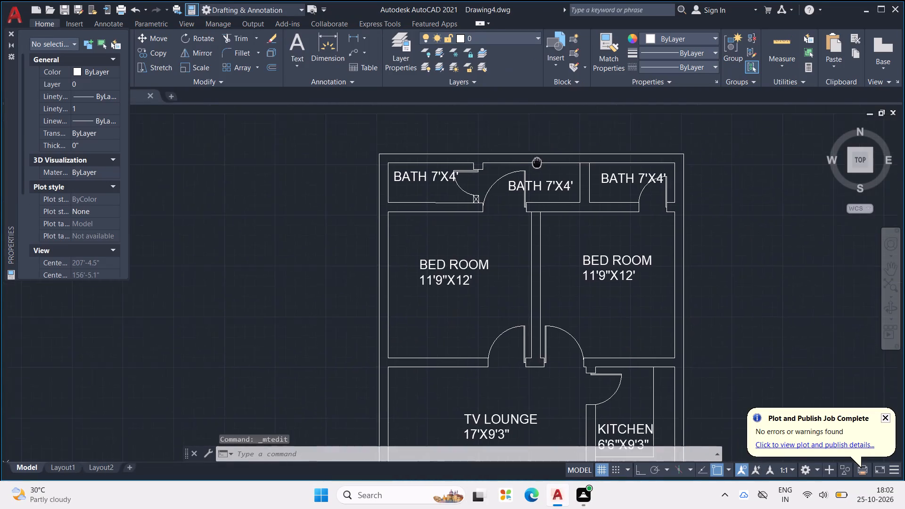
{"action": "middle_click_drag", "start_coordinate": [536, 163], "coordinate": [402, 219]}
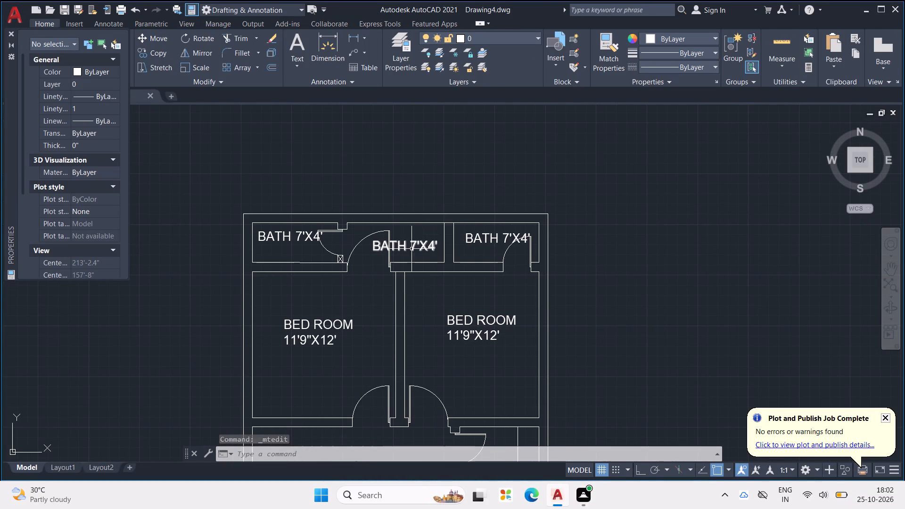
{"action": "left_click", "coordinate": [414, 249]}
{"action": "left_click", "coordinate": [412, 244]}
{"action": "scroll", "coordinate": [411, 243], "scroll_direction": "up", "scroll_amount": 3}
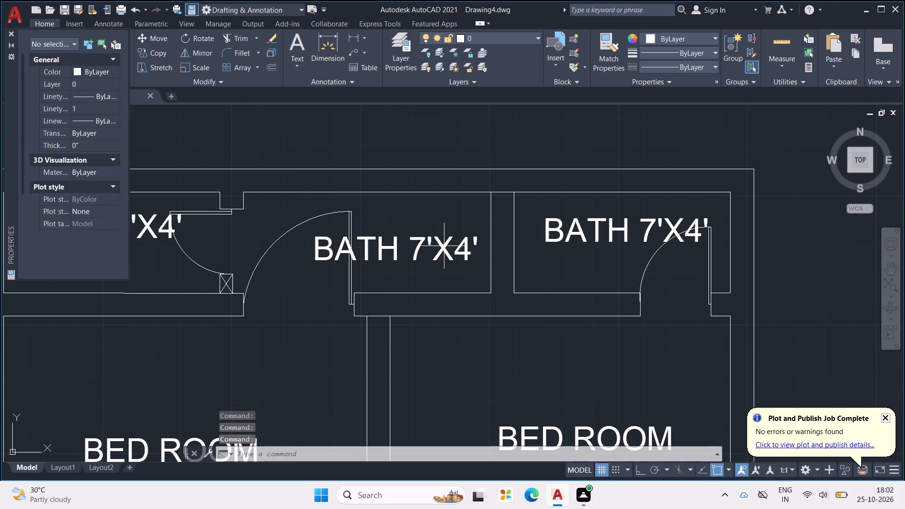
{"action": "double_click", "coordinate": [445, 246]}
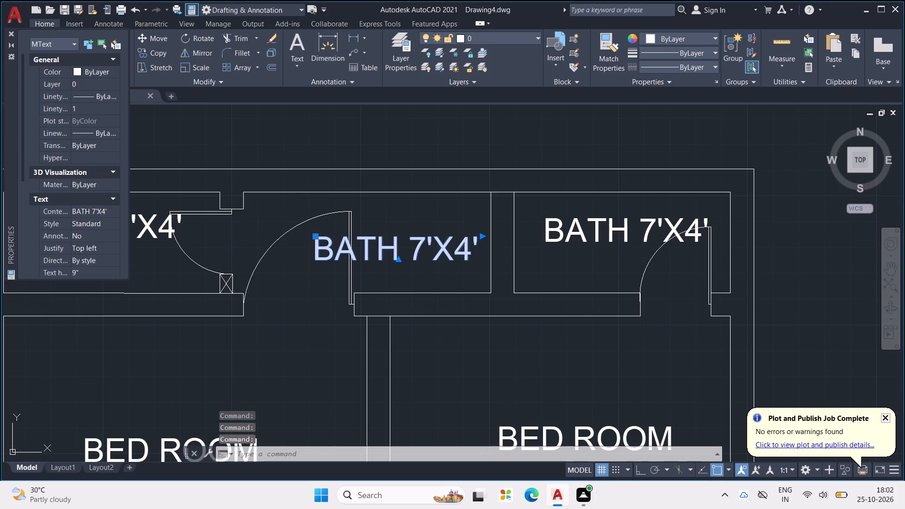
{"action": "left_click", "coordinate": [477, 250]}
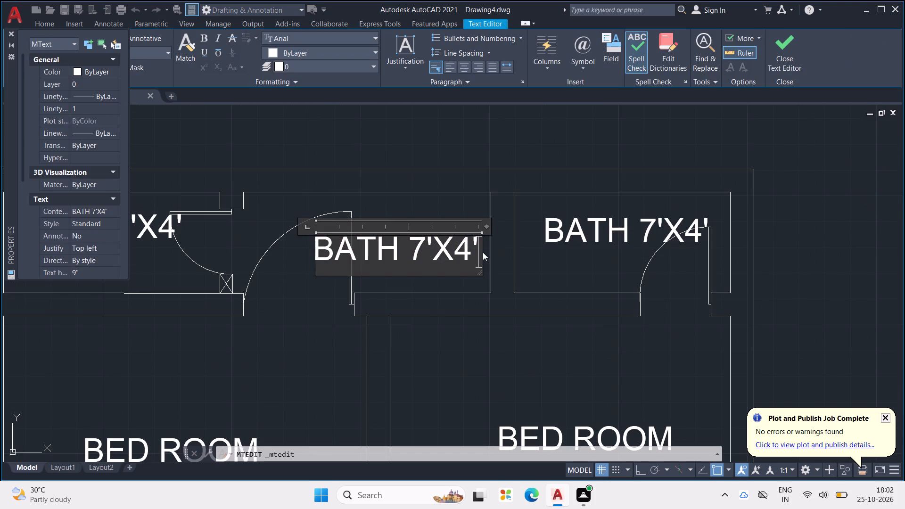
{"action": "key", "text": "BackSpace"}
{"action": "key", "text": "BackSpace"}
{"action": "key", "text": "BackSpace"}
{"action": "key", "text": "BackSpace"}
{"action": "key", "text": "BackSpace"}
{"action": "key", "text": "BackSpace"}
{"action": "key", "text": "BackSpace"}
{"action": "key", "text": "BackSpace"}
{"action": "key", "text": "BackSpace"}
{"action": "key", "text": "BackSpace"}
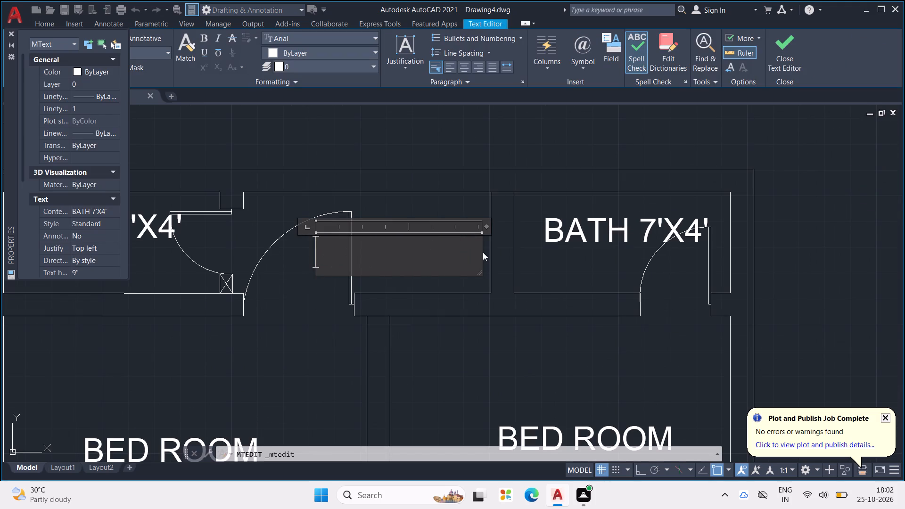
{"action": "type", "text": "GA"}
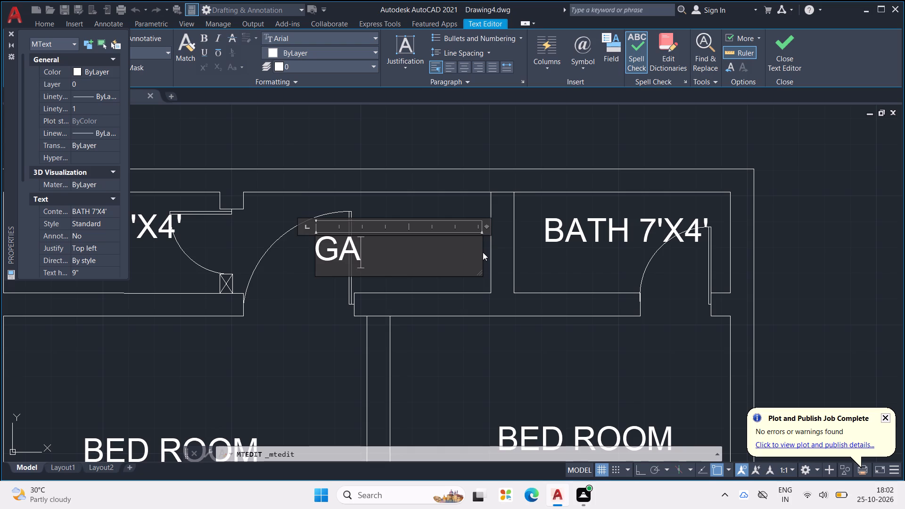
{"action": "type", "text": "LL"}
{"action": "type", "text": "ER"}
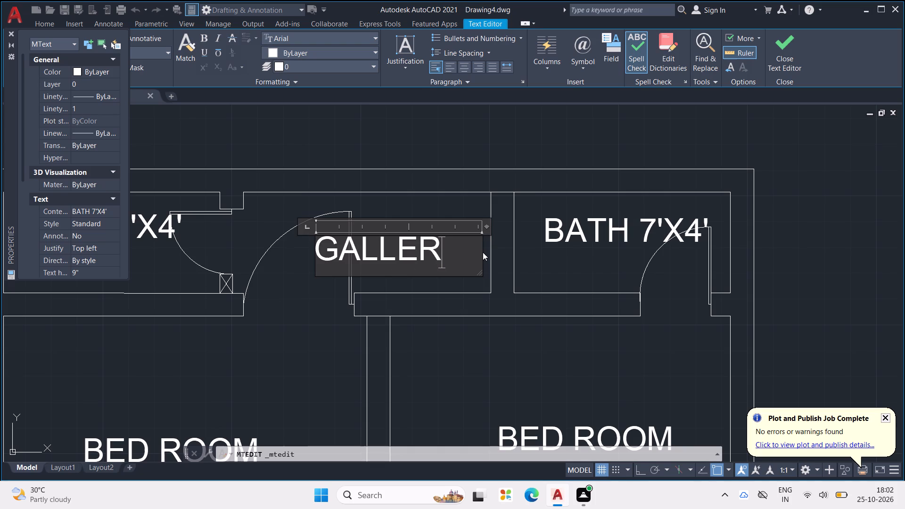
{"action": "key", "text": "y"}
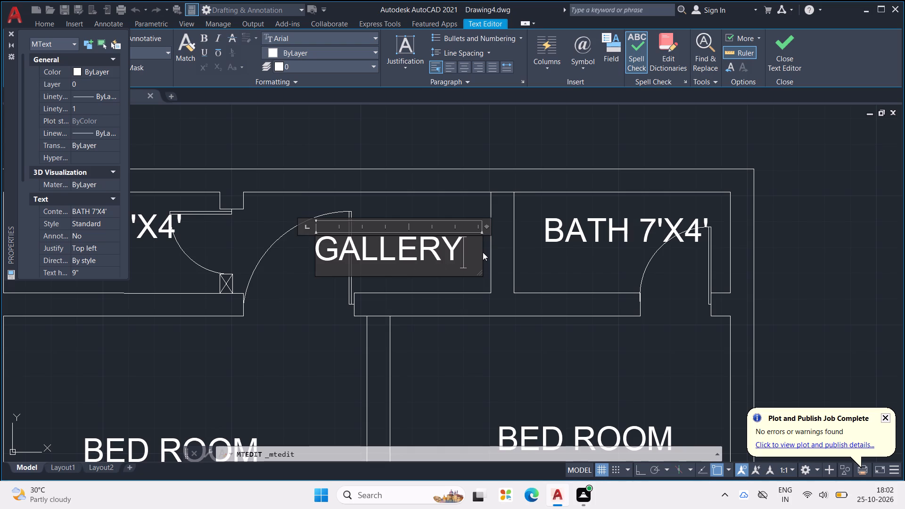
Add the size 9'X4' as a second line of the gallery label and finish editing it.
{"action": "key", "text": "Return"}
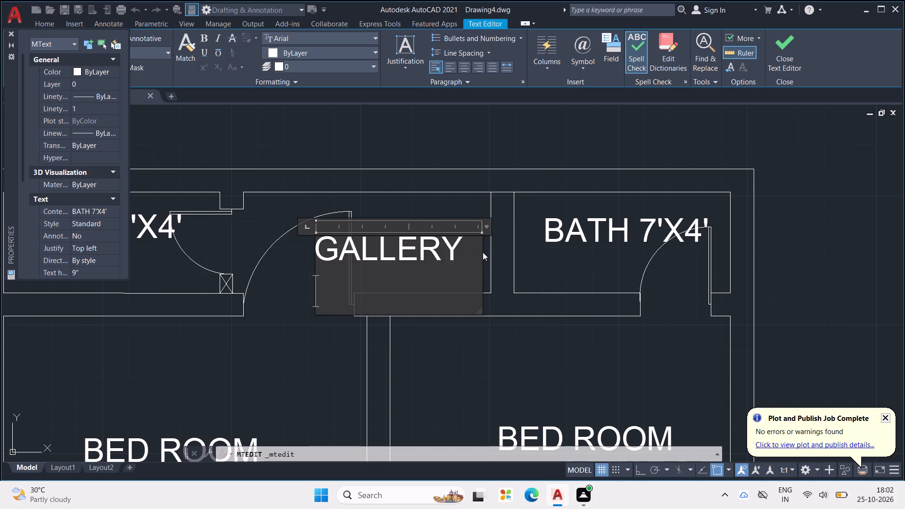
{"action": "type", "text": "9'"}
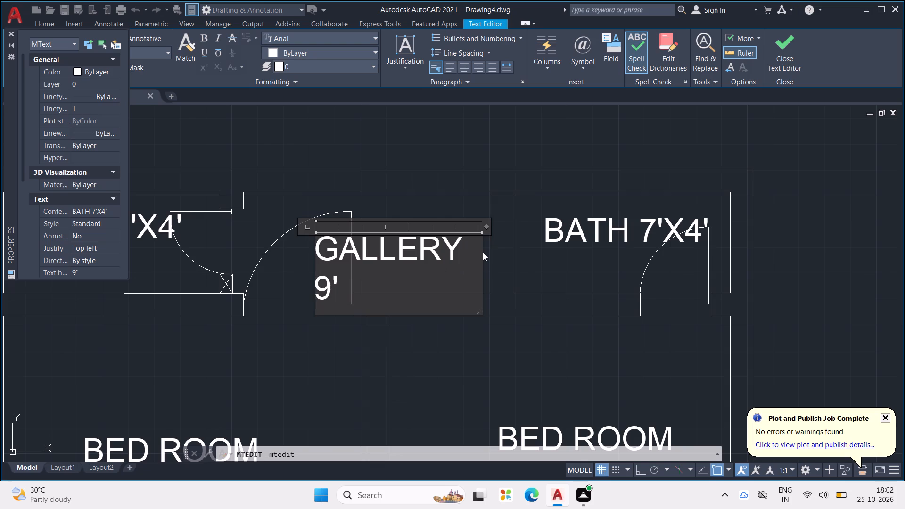
{"action": "key", "text": "x"}
{"action": "type", "text": "4'"}
{"action": "left_click", "coordinate": [268, 299]}
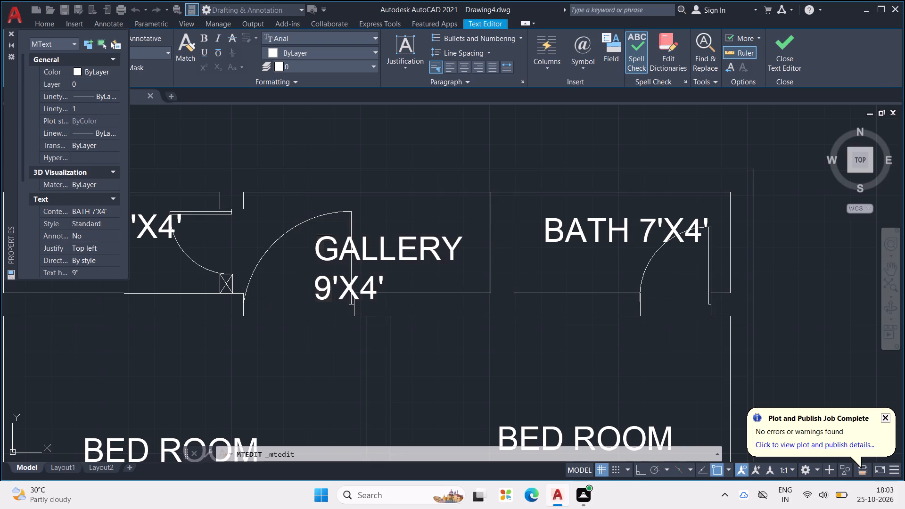
Move the GALLERY 9'X4' label slightly upward inside the gallery space and deselect it.
{"action": "left_click", "coordinate": [381, 257]}
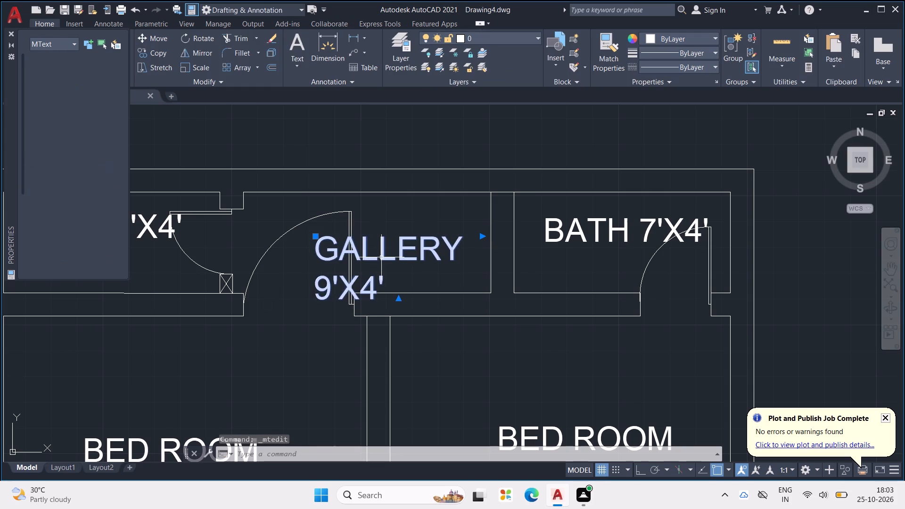
{"action": "left_click", "coordinate": [313, 235]}
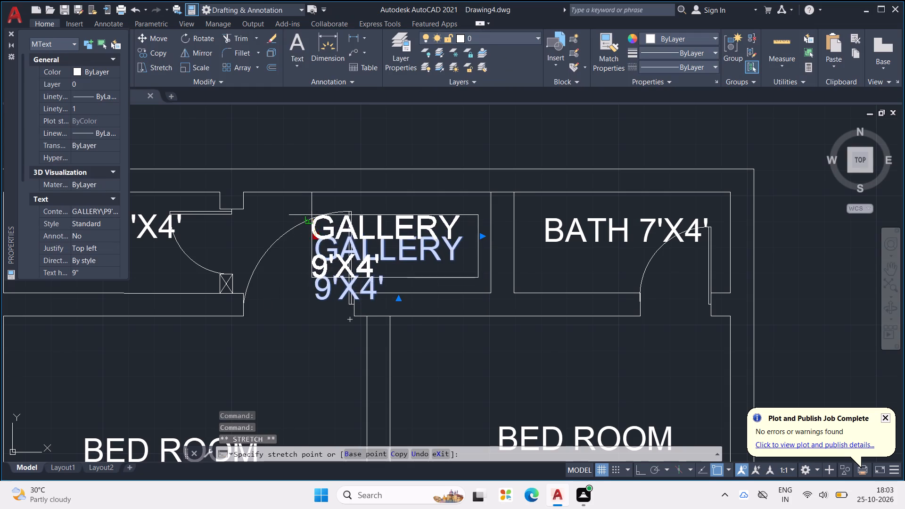
{"action": "left_click", "coordinate": [312, 215]}
{"action": "scroll", "coordinate": [436, 239], "scroll_direction": "down", "scroll_amount": 1}
{"action": "middle_click_drag", "start_coordinate": [440, 245], "coordinate": [431, 264]}
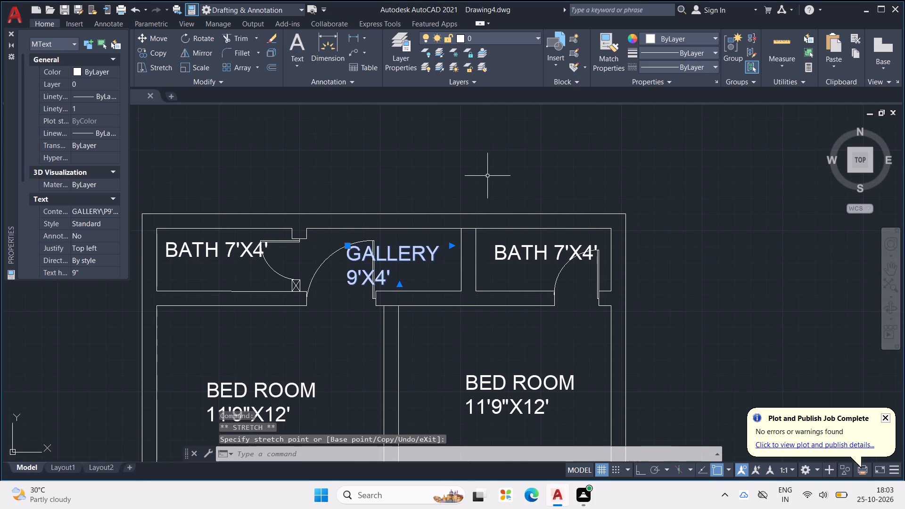
{"action": "key", "text": "Escape"}
{"action": "key", "text": "Escape"}
{"action": "key", "text": "Escape"}
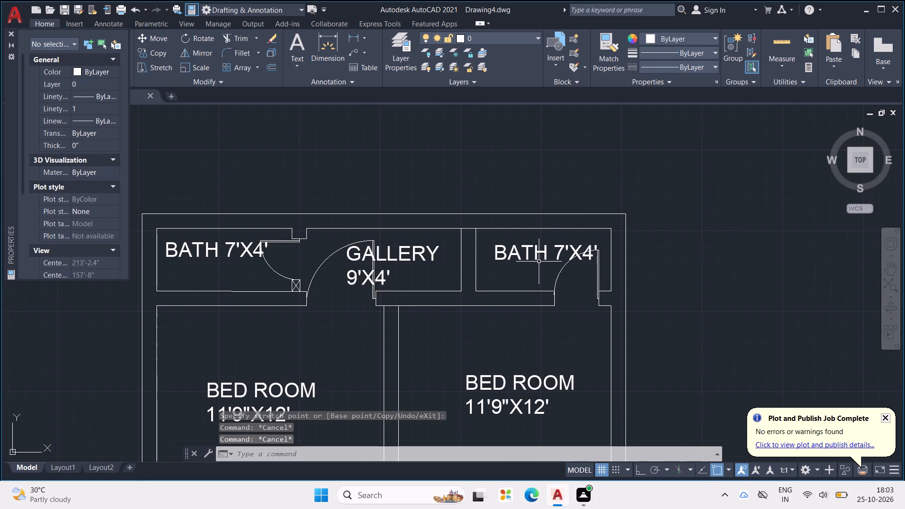
{"action": "key", "text": "Escape"}
{"action": "key", "text": "Escape"}
{"action": "key", "text": "Escape"}
{"action": "key", "text": "Escape"}
{"action": "key", "text": "Escape"}
{"action": "key", "text": "Escape"}
{"action": "key", "text": "Escape"}
{"action": "key", "text": "Escape"}
{"action": "key", "text": "Escape"}
{"action": "key", "text": "Escape"}
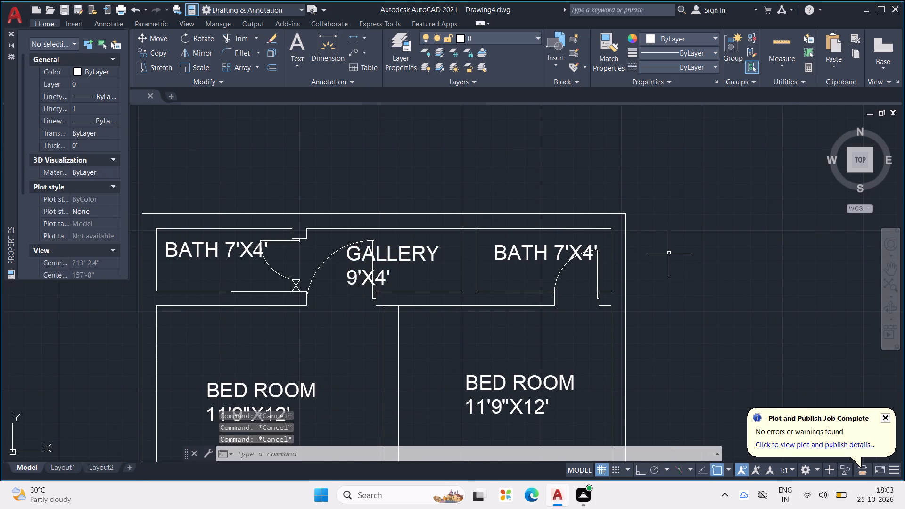
Add a multiline text label reading UP in the car porch, beside the start of the staircase.
{"action": "scroll", "coordinate": [567, 213], "scroll_direction": "down", "scroll_amount": 3}
{"action": "middle_click_drag", "start_coordinate": [587, 280], "coordinate": [598, 258]}
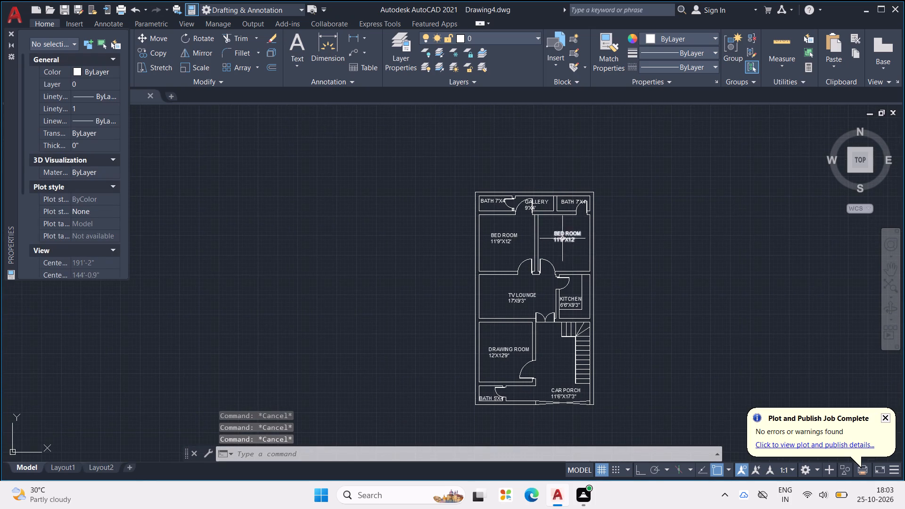
{"action": "scroll", "coordinate": [563, 238], "scroll_direction": "up", "scroll_amount": 3}
{"action": "scroll", "coordinate": [589, 269], "scroll_direction": "down", "scroll_amount": 2}
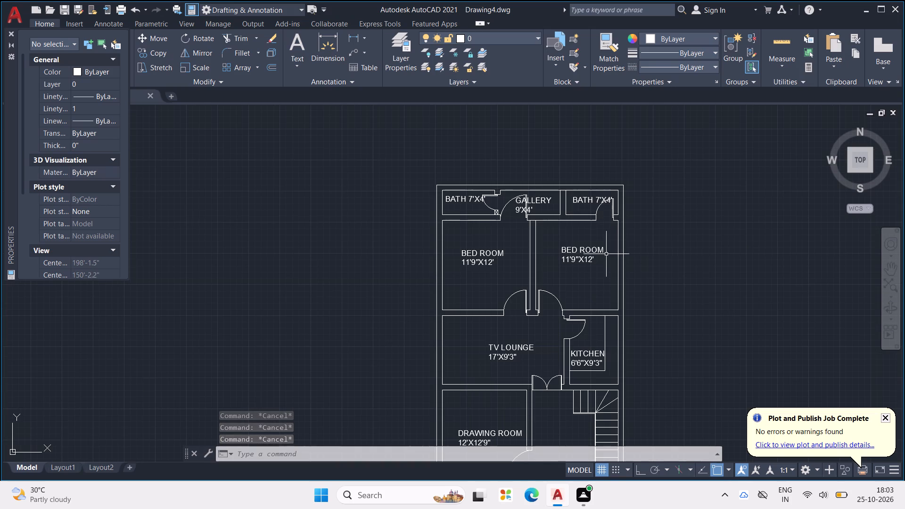
{"action": "left_click", "coordinate": [297, 42]}
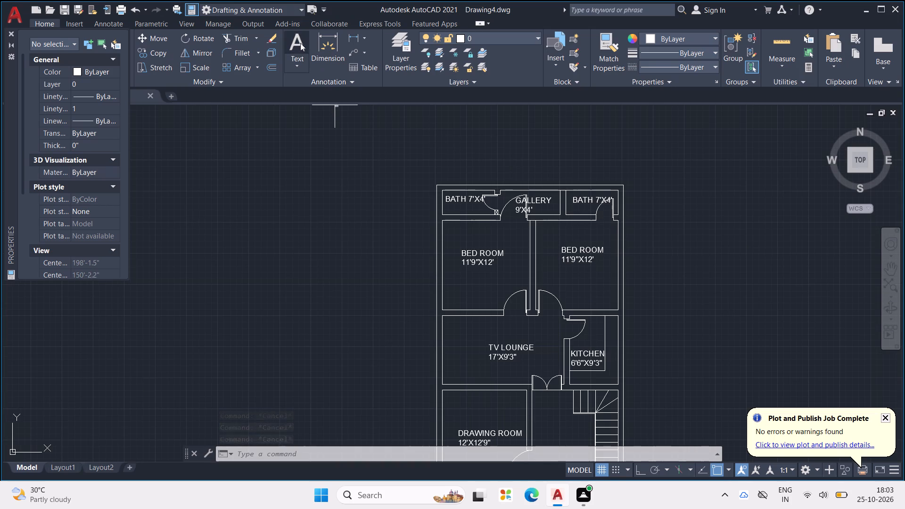
{"action": "middle_click_drag", "start_coordinate": [594, 347], "coordinate": [517, 178]}
{"action": "scroll", "coordinate": [473, 225], "scroll_direction": "up", "scroll_amount": 3}
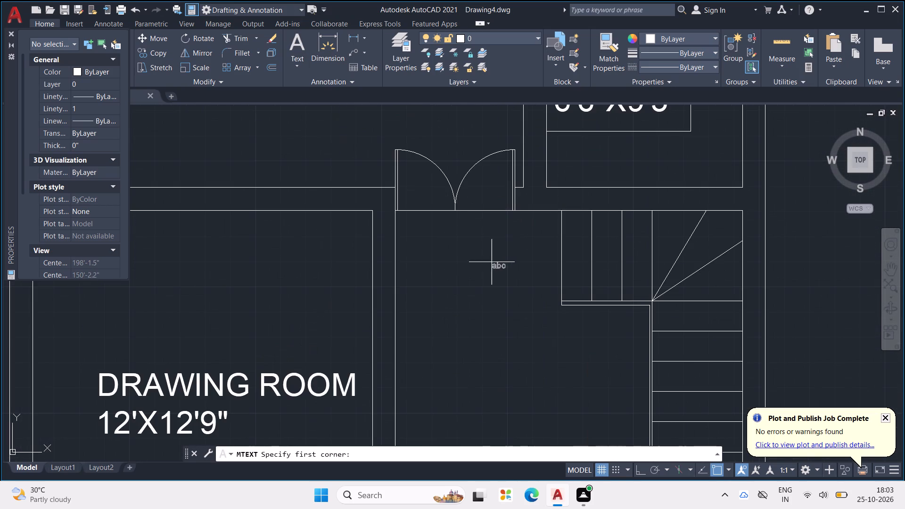
{"action": "left_click", "coordinate": [489, 243]}
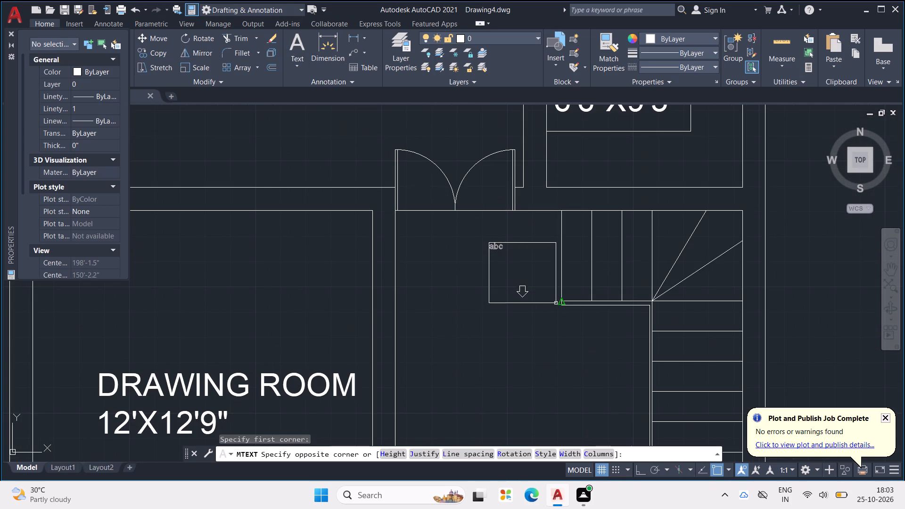
{"action": "left_click", "coordinate": [547, 285]}
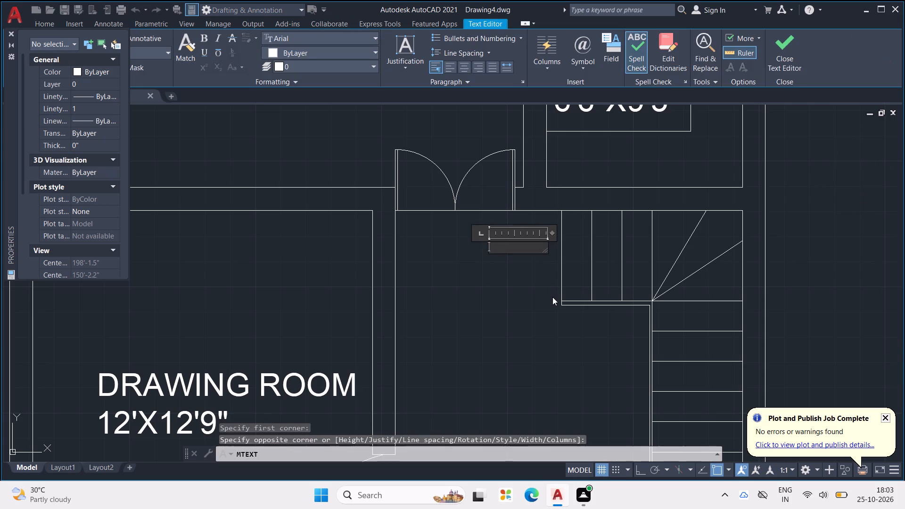
{"action": "key", "text": "u"}
{"action": "key", "text": "p"}
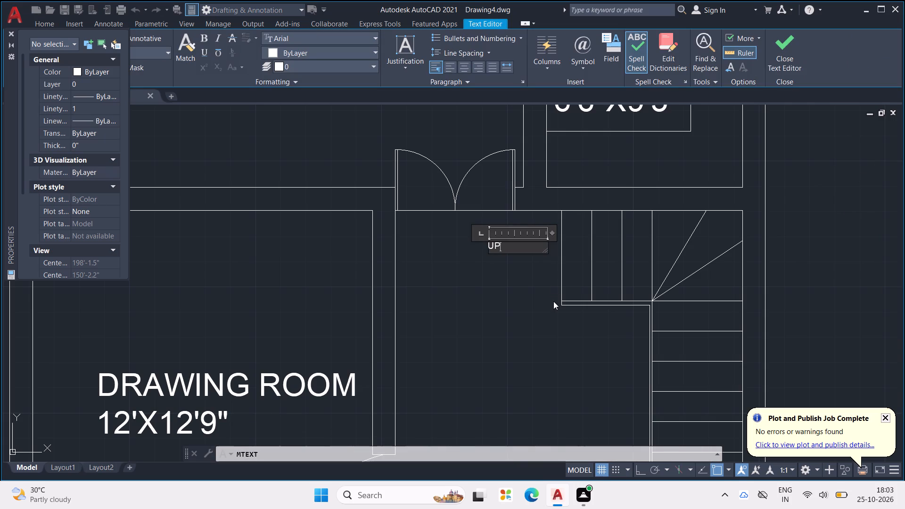
{"action": "left_click", "coordinate": [490, 284]}
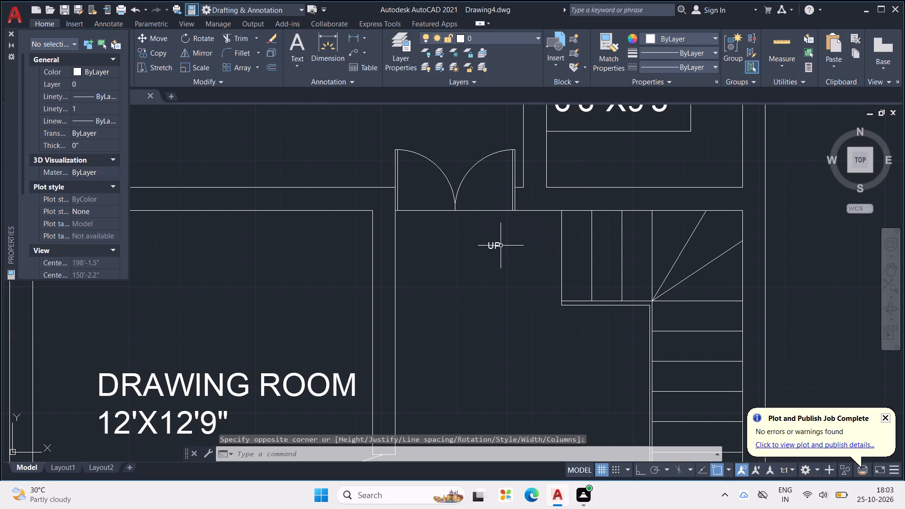
Set the text height of the UP label to 9" and deselect it.
{"action": "left_click", "coordinate": [491, 246]}
{"action": "right_click", "coordinate": [478, 239]}
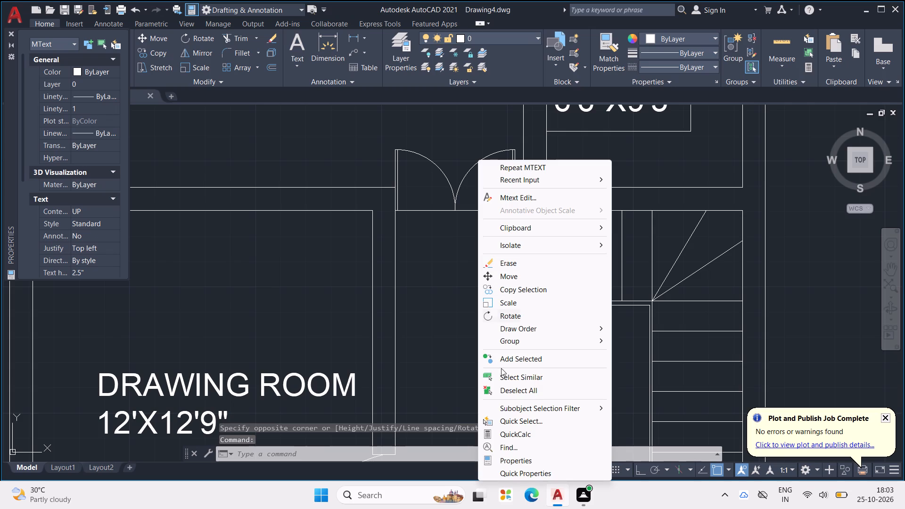
{"action": "left_click", "coordinate": [515, 460]}
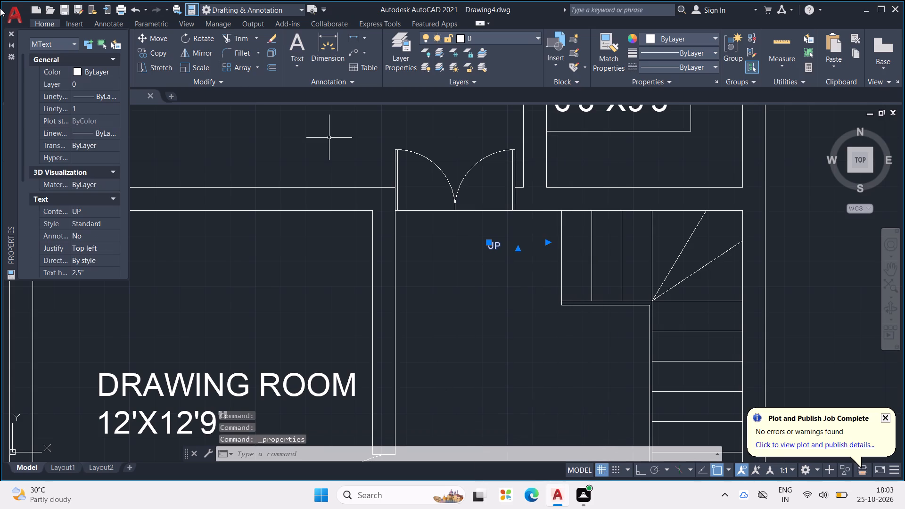
{"action": "scroll", "coordinate": [67, 62], "scroll_direction": "down", "scroll_amount": 4}
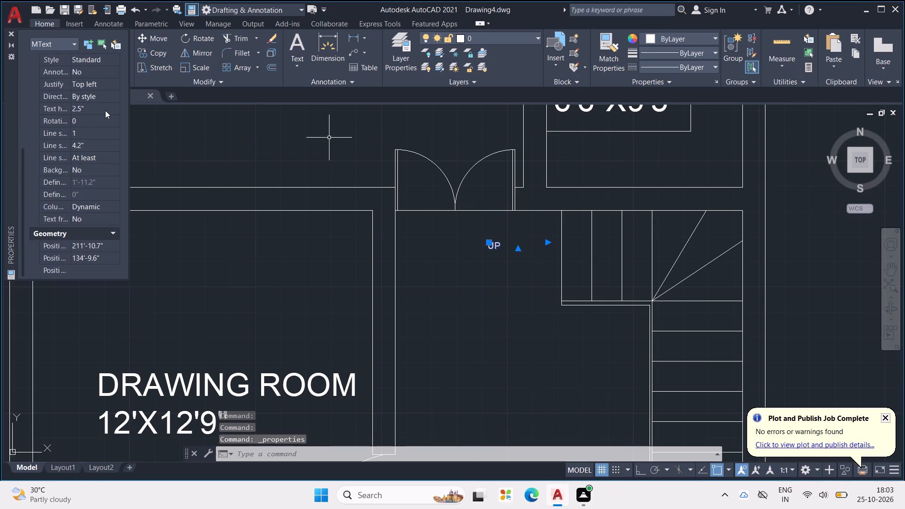
{"action": "left_click", "coordinate": [105, 110]}
{"action": "left_click_drag", "start_coordinate": [105, 110], "coordinate": [15, 99]}
{"action": "key", "text": "9"}
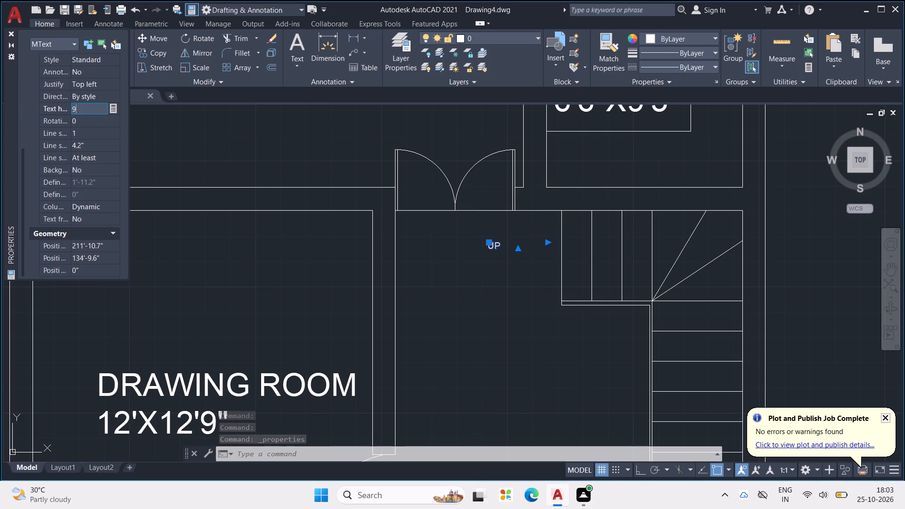
{"action": "key", "text": "shift+quotedbl"}
{"action": "key", "text": "Return"}
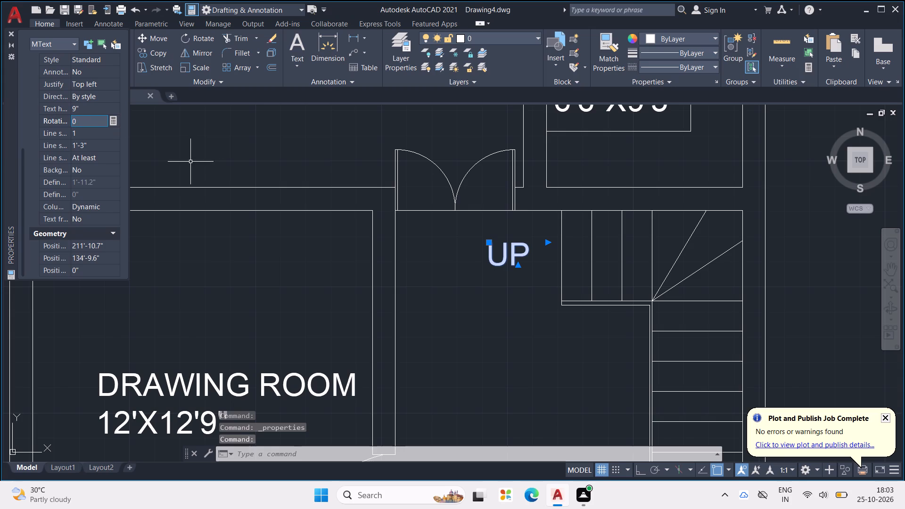
{"action": "key", "text": "Escape"}
{"action": "key", "text": "Escape"}
{"action": "key", "text": "Escape"}
{"action": "key", "text": "Escape"}
Dimension the overall width of the floor plan along its top outer wall, placing the dimension line just above it.
{"action": "scroll", "coordinate": [330, 242], "scroll_direction": "down", "scroll_amount": 4}
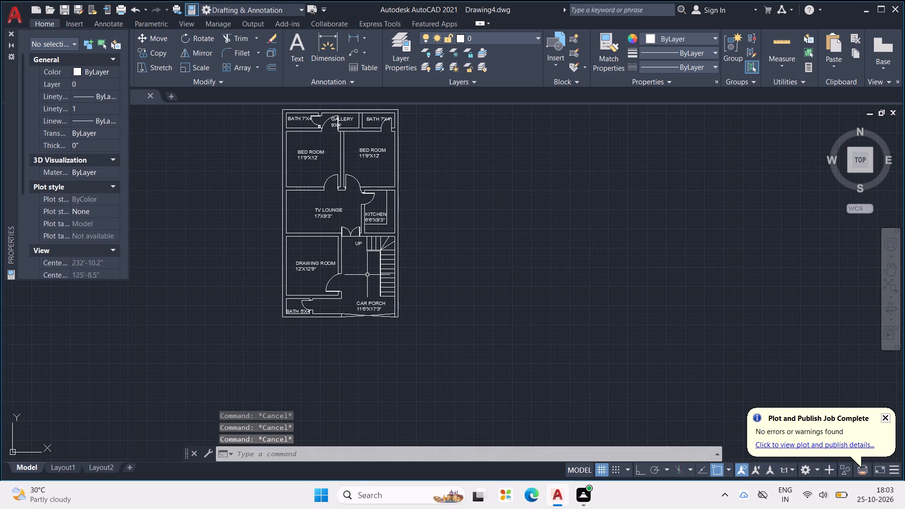
{"action": "middle_click_drag", "start_coordinate": [385, 288], "coordinate": [400, 283]}
{"action": "scroll", "coordinate": [324, 248], "scroll_direction": "up", "scroll_amount": 3}
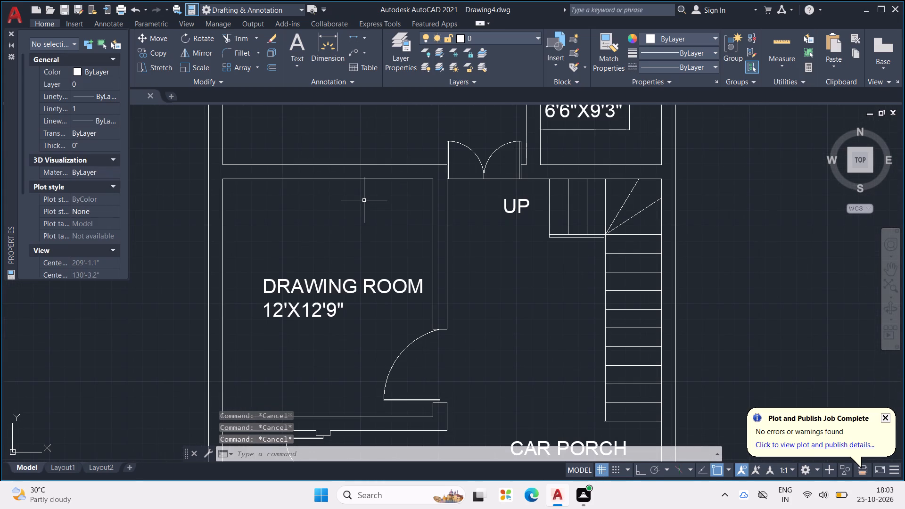
{"action": "scroll", "coordinate": [364, 200], "scroll_direction": "down", "scroll_amount": 3}
{"action": "middle_click_drag", "start_coordinate": [372, 188], "coordinate": [395, 271]}
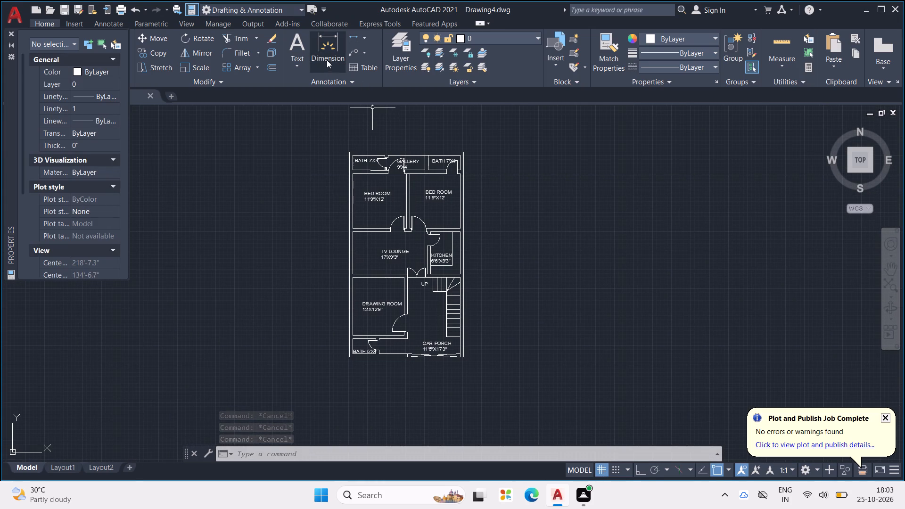
{"action": "left_click", "coordinate": [328, 58]}
{"action": "scroll", "coordinate": [346, 151], "scroll_direction": "up", "scroll_amount": 2}
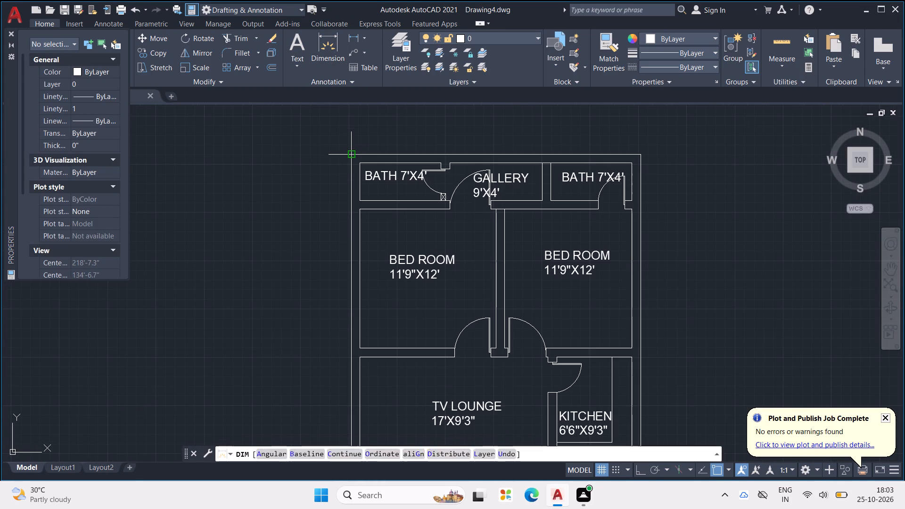
{"action": "left_click", "coordinate": [351, 154]}
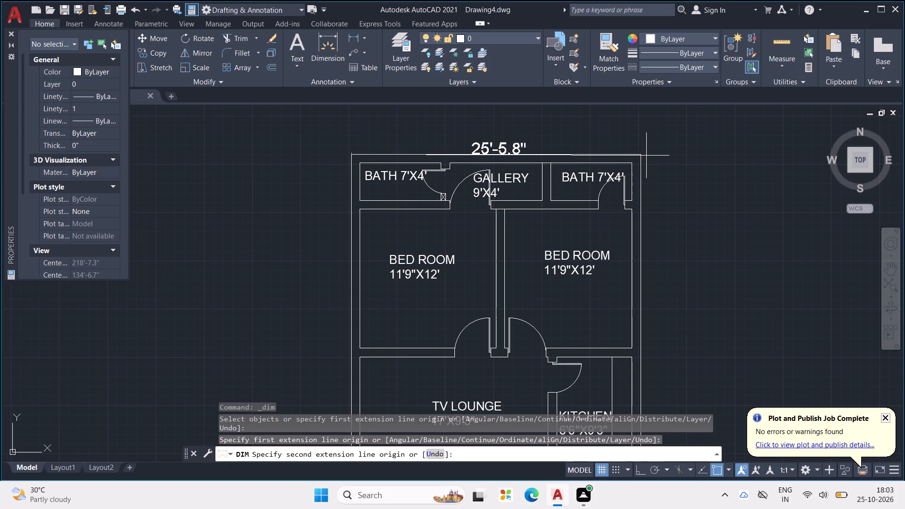
{"action": "left_click", "coordinate": [639, 154]}
{"action": "left_click", "coordinate": [638, 141]}
Dimension the overall length of the plan's left outer wall from top to bottom corner, placing the dimension line outside it.
{"action": "left_click", "coordinate": [324, 47]}
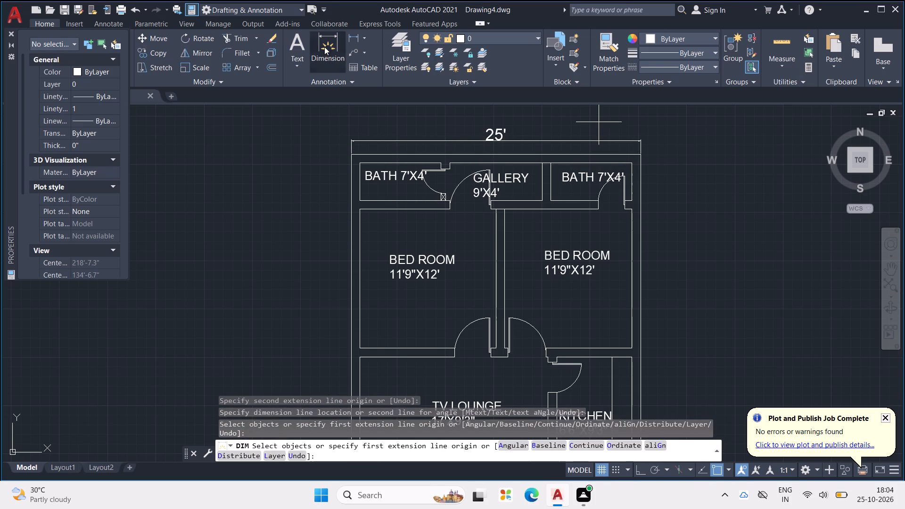
{"action": "left_click", "coordinate": [352, 154]}
{"action": "scroll", "coordinate": [348, 201], "scroll_direction": "down", "scroll_amount": 1}
{"action": "middle_click_drag", "start_coordinate": [347, 201], "coordinate": [337, 92]}
{"action": "scroll", "coordinate": [339, 99], "scroll_direction": "down", "scroll_amount": 2}
{"action": "scroll", "coordinate": [350, 450], "scroll_direction": "up", "scroll_amount": 5}
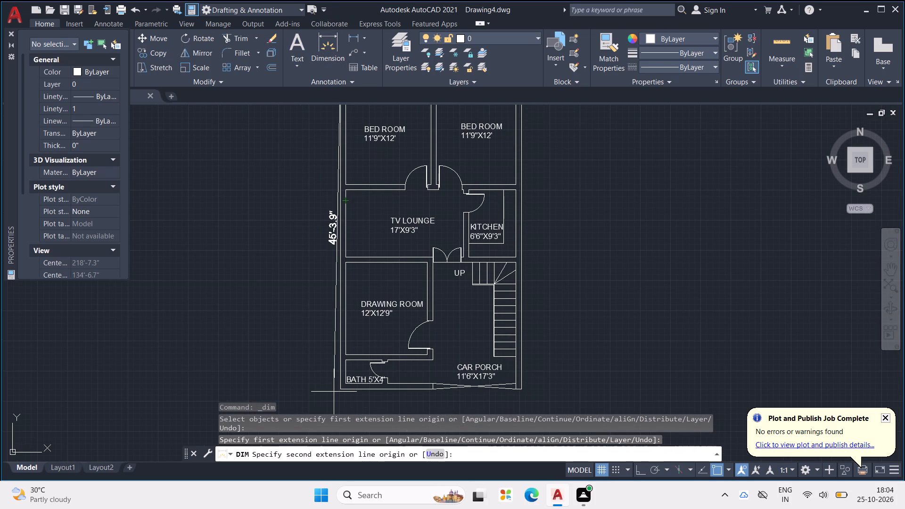
{"action": "middle_click_drag", "start_coordinate": [378, 375], "coordinate": [412, 285]}
{"action": "scroll", "coordinate": [380, 295], "scroll_direction": "up", "scroll_amount": 4}
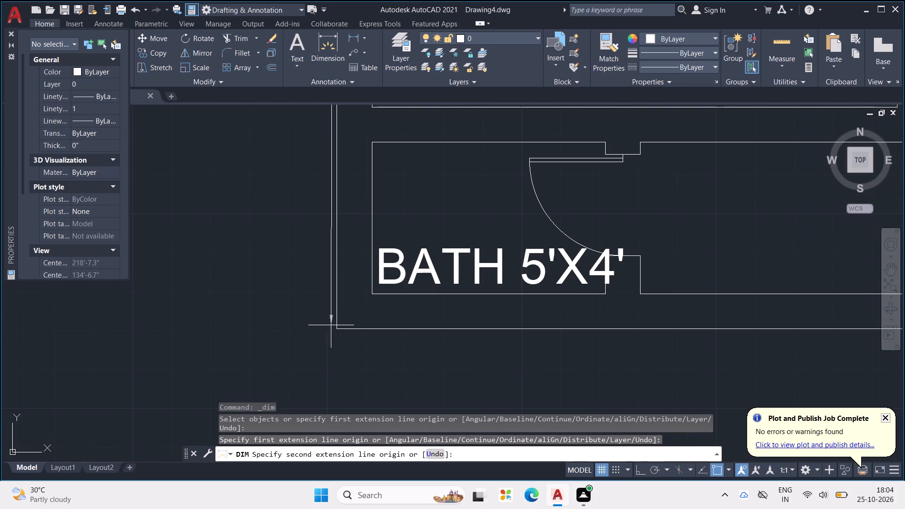
{"action": "left_click", "coordinate": [336, 331]}
{"action": "scroll", "coordinate": [313, 325], "scroll_direction": "down", "scroll_amount": 2}
{"action": "middle_click_drag", "start_coordinate": [309, 322], "coordinate": [310, 324]}
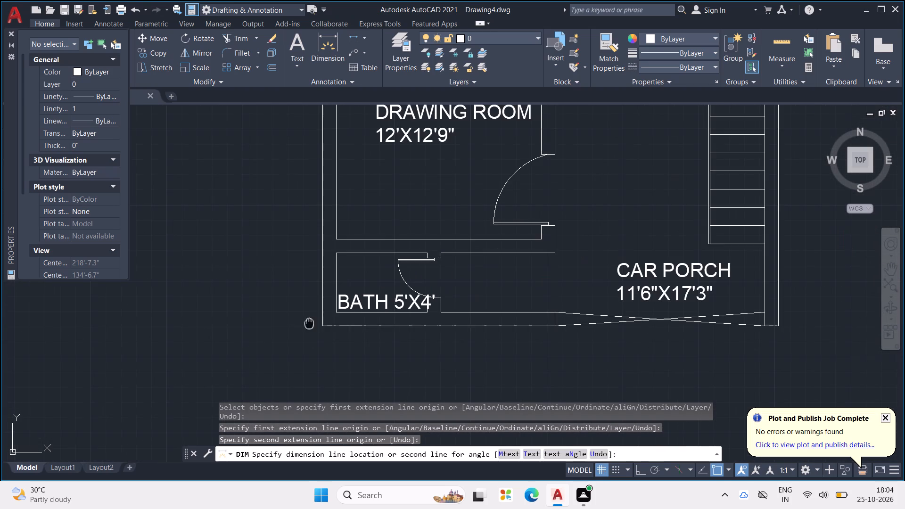
{"action": "middle_click_drag", "start_coordinate": [310, 324], "coordinate": [342, 410]}
{"action": "scroll", "coordinate": [333, 400], "scroll_direction": "down", "scroll_amount": 2}
{"action": "left_click", "coordinate": [325, 391]}
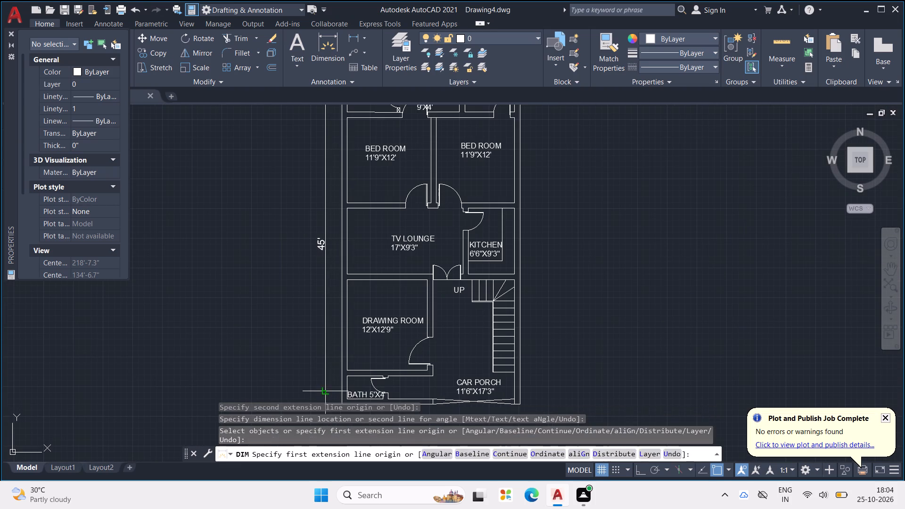
{"action": "key", "text": "Escape"}
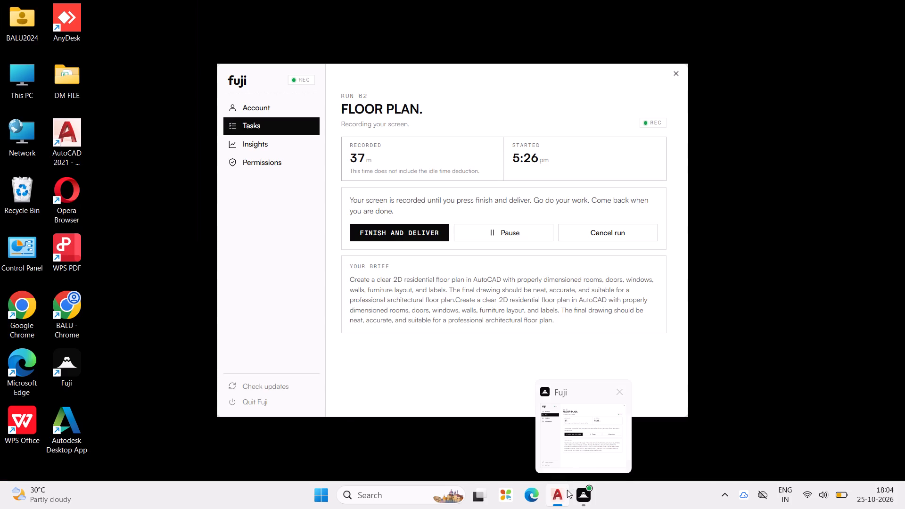
Insert the Bed - Queen block from the DesignCenter's Home - Space Planner drawing at scale 1 and rotation 0, outside the plan's right side.
{"action": "left_click", "coordinate": [569, 446]}
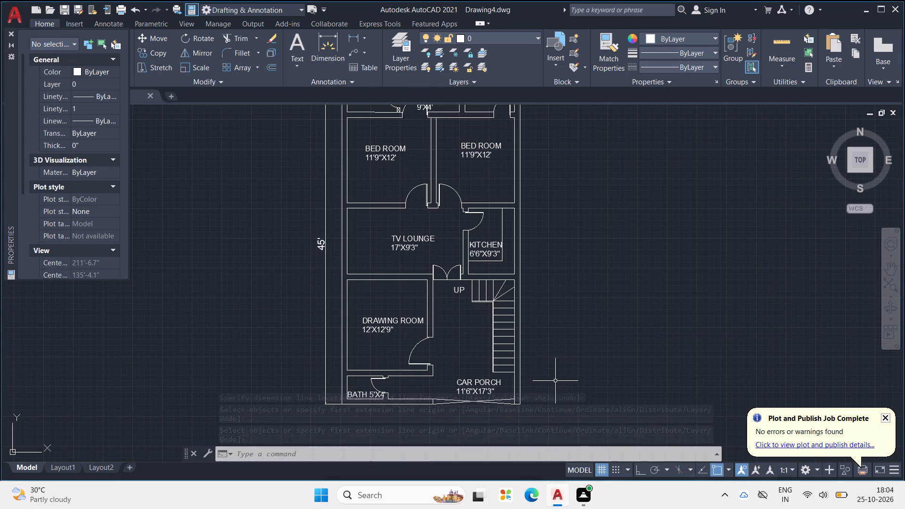
{"action": "scroll", "coordinate": [534, 305], "scroll_direction": "down", "scroll_amount": 1}
{"action": "middle_click_drag", "start_coordinate": [533, 306], "coordinate": [549, 320]}
{"action": "scroll", "coordinate": [478, 261], "scroll_direction": "up", "scroll_amount": 2}
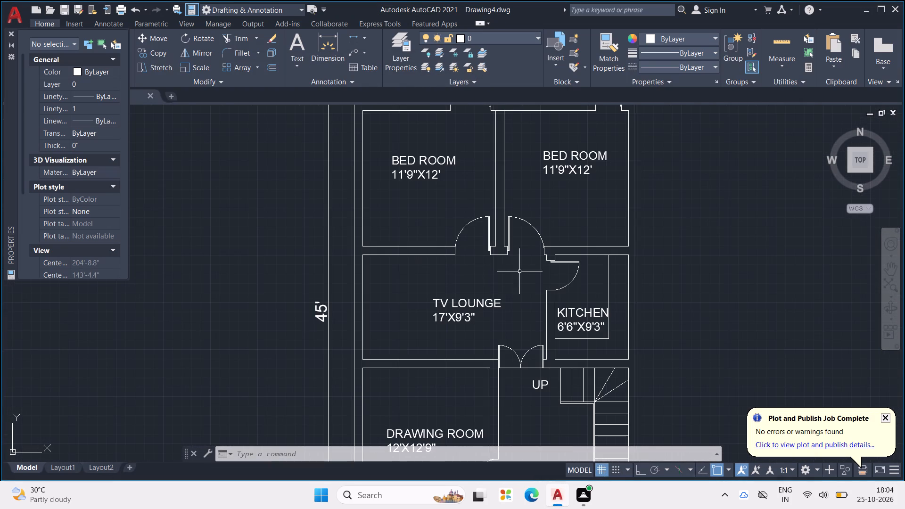
{"action": "key", "text": "ctrl+2"}
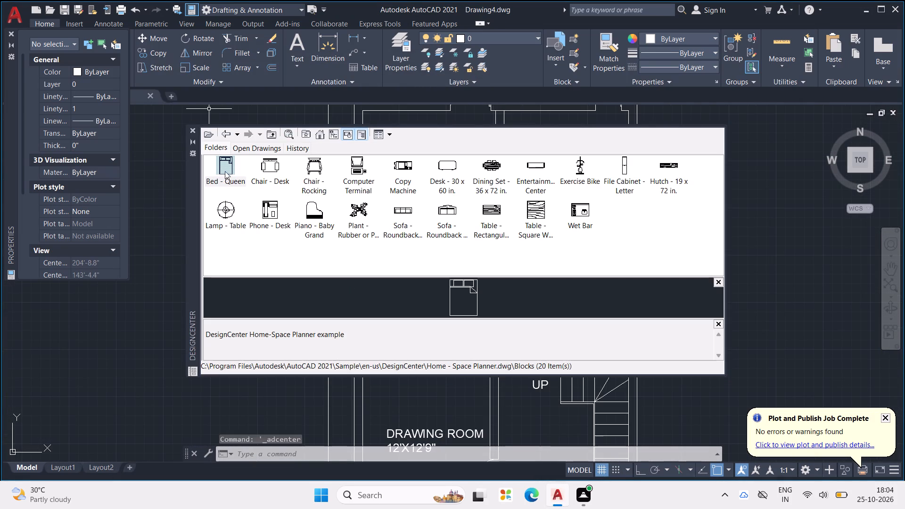
{"action": "double_click", "coordinate": [225, 169]}
{"action": "left_click", "coordinate": [518, 320]}
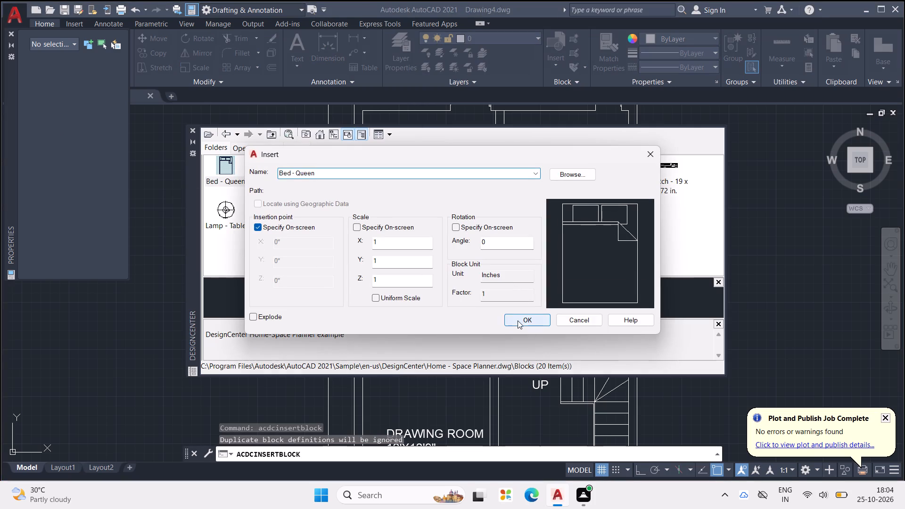
{"action": "left_click", "coordinate": [767, 235]}
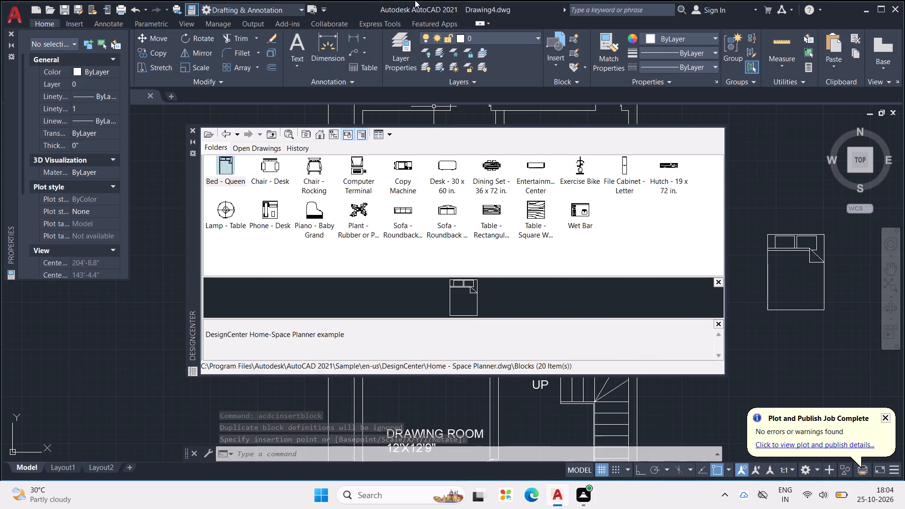
Insert the Sofa - Roundback 7 ft. block at scale 1 and rotation 0, outside the plan just below the queen bed.
{"action": "double_click", "coordinate": [447, 215]}
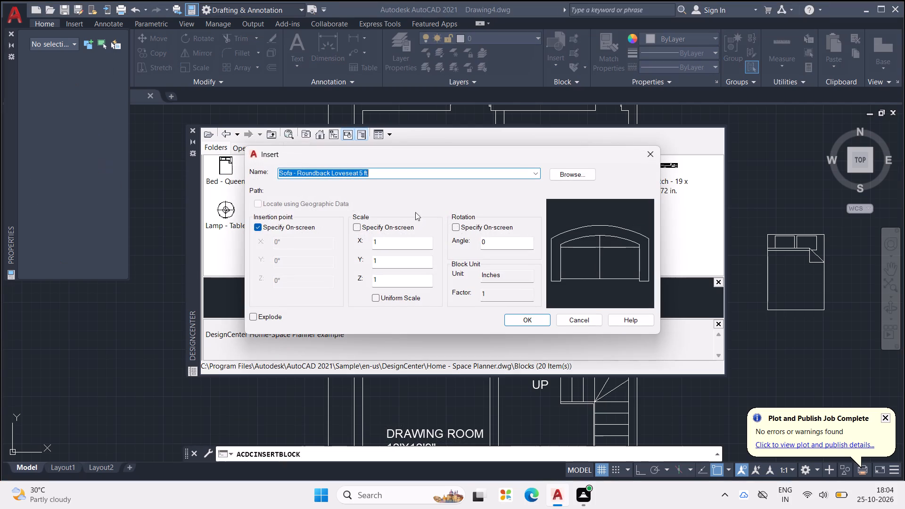
{"action": "left_click", "coordinate": [650, 154]}
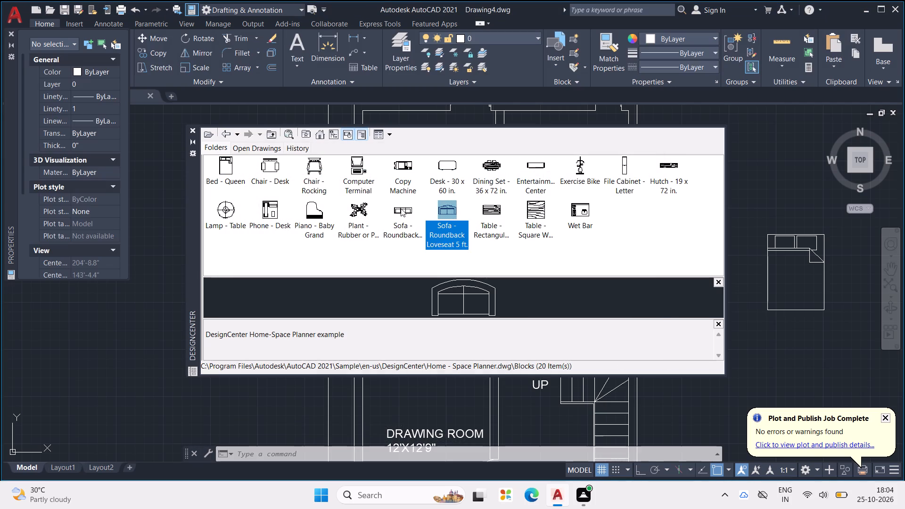
{"action": "double_click", "coordinate": [401, 208]}
{"action": "left_click", "coordinate": [522, 318]}
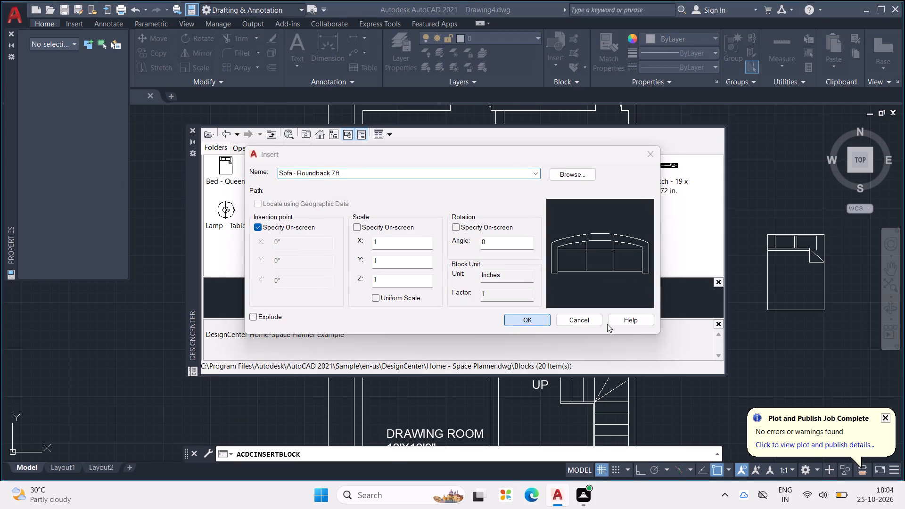
{"action": "left_click", "coordinate": [803, 352]}
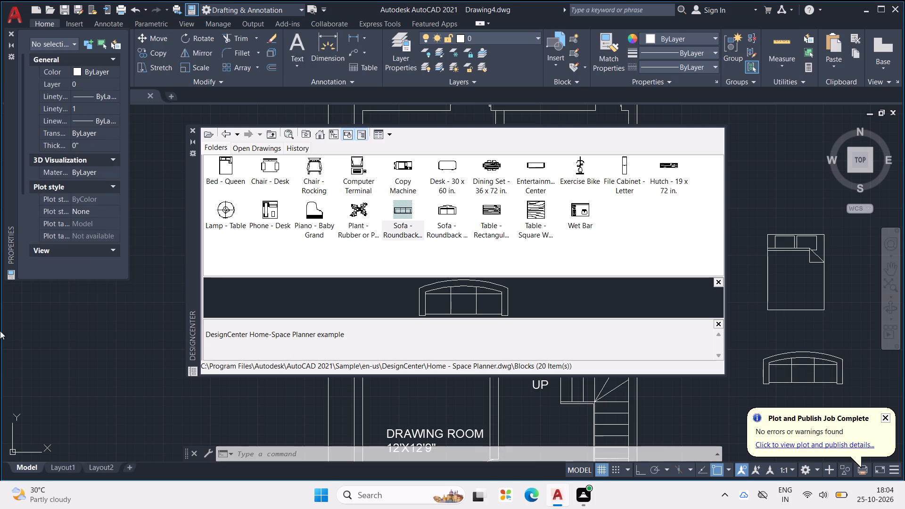
Insert the Desk - 30 x 60 in. block at scale 1 and rotation 0, outside the plan above the queen bed.
{"action": "double_click", "coordinate": [446, 163]}
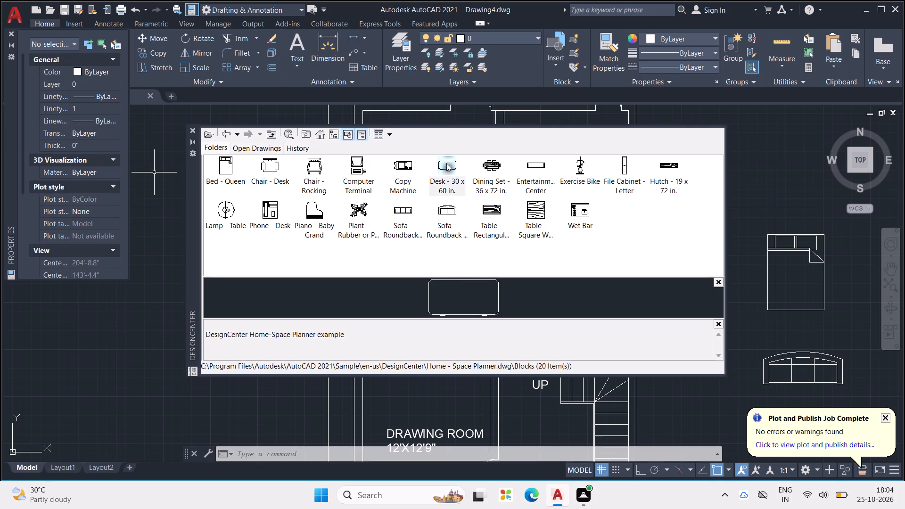
{"action": "left_click", "coordinate": [526, 316]}
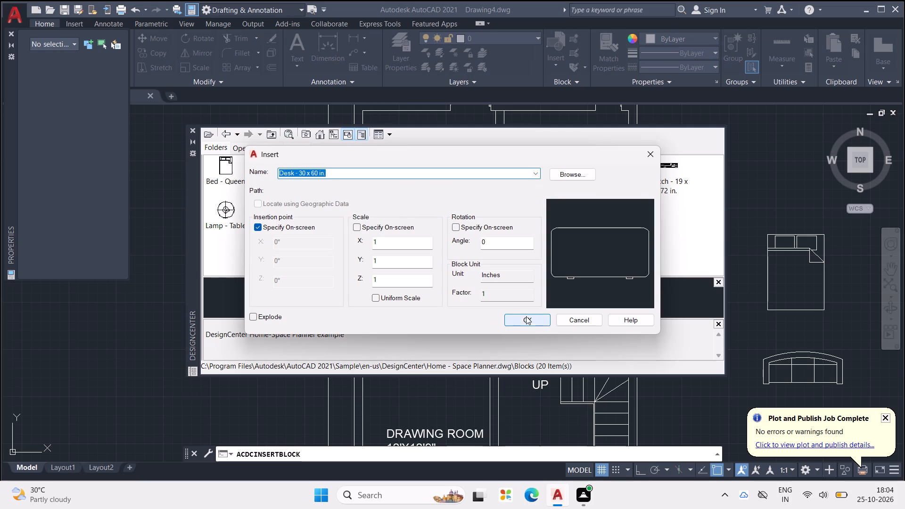
{"action": "left_click", "coordinate": [771, 161]}
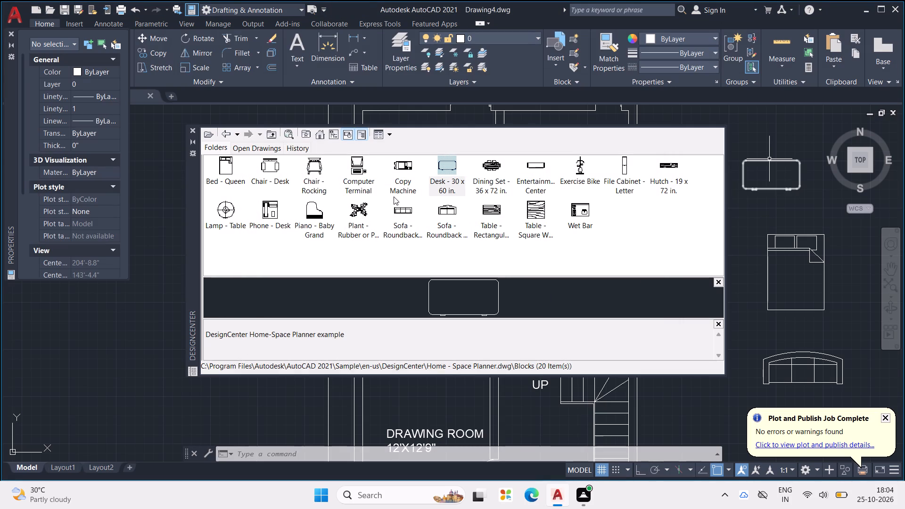
Insert the Chair - Rocking block outside the plan, beside the queen bed's lower right corner, and close the DesignCenter.
{"action": "scroll", "coordinate": [379, 189], "scroll_direction": "down", "scroll_amount": 2}
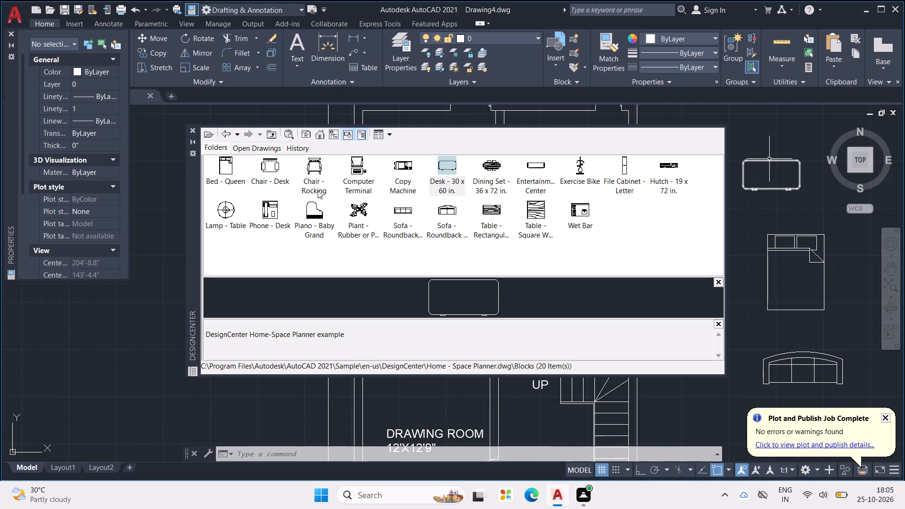
{"action": "double_click", "coordinate": [317, 169]}
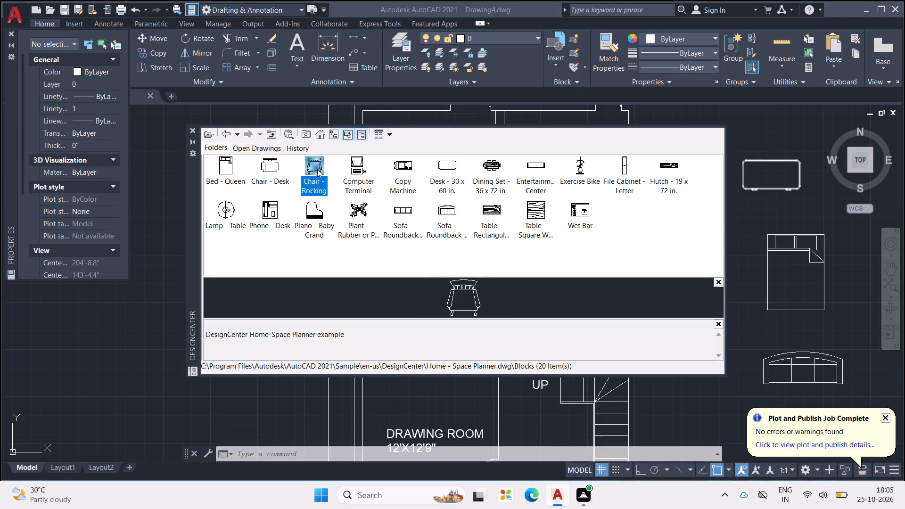
{"action": "left_click", "coordinate": [529, 320]}
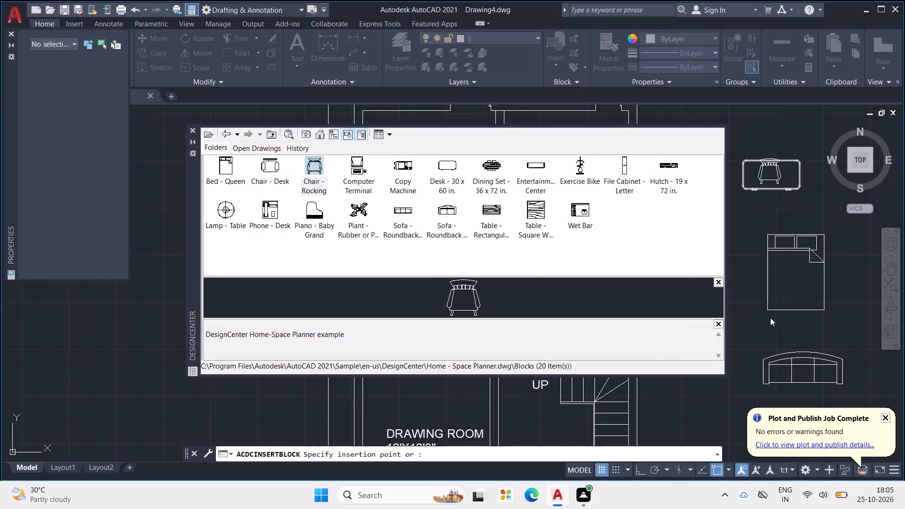
{"action": "left_click", "coordinate": [858, 303]}
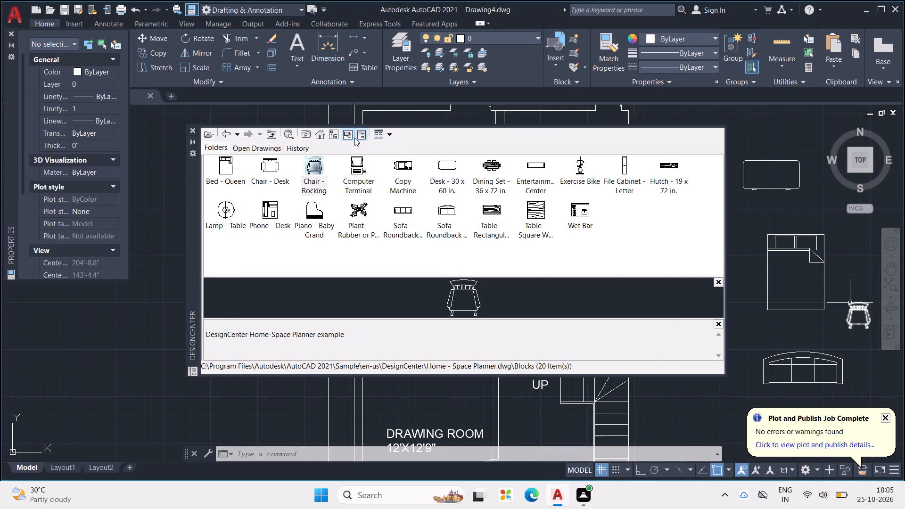
{"action": "left_click", "coordinate": [192, 129]}
Copy the queen bed from outside the plan into the upper part of the left bedroom, then end the copy.
{"action": "scroll", "coordinate": [323, 169], "scroll_direction": "down", "scroll_amount": 3}
{"action": "middle_click_drag", "start_coordinate": [387, 196], "coordinate": [412, 206]}
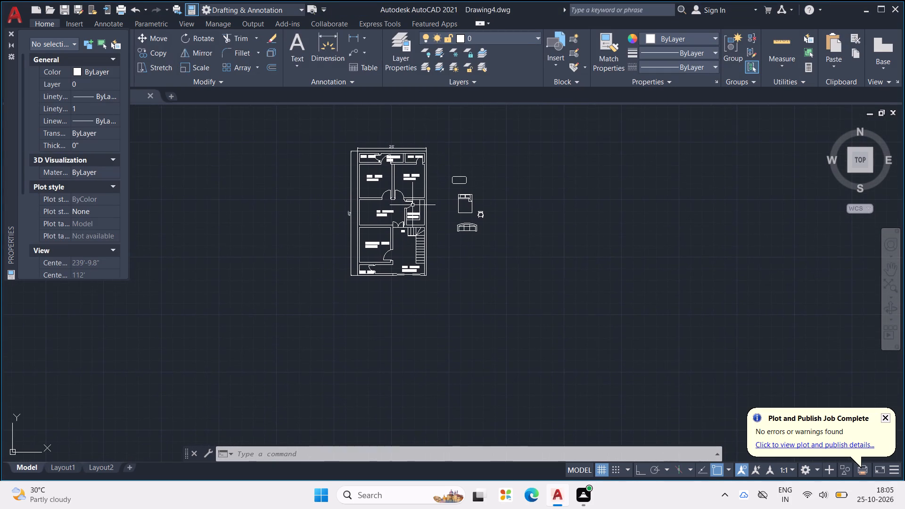
{"action": "scroll", "coordinate": [483, 203], "scroll_direction": "up", "scroll_amount": 2}
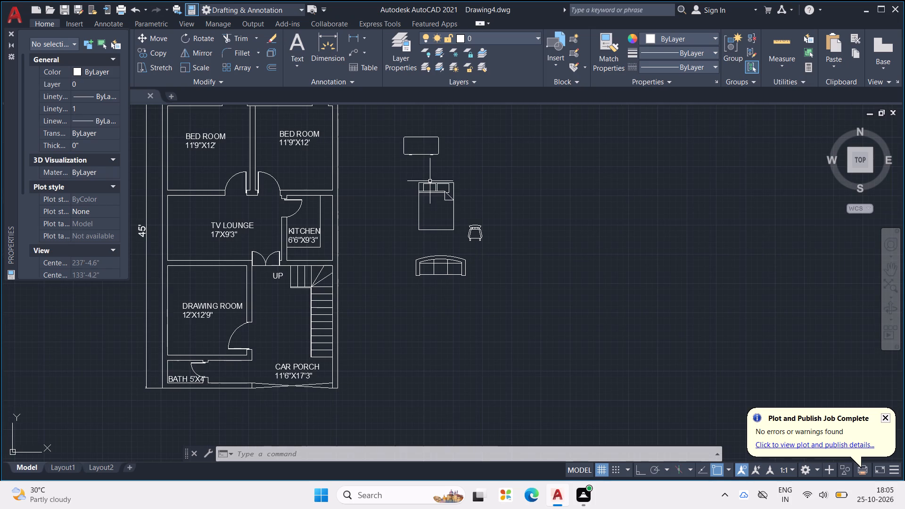
{"action": "left_click", "coordinate": [433, 192]}
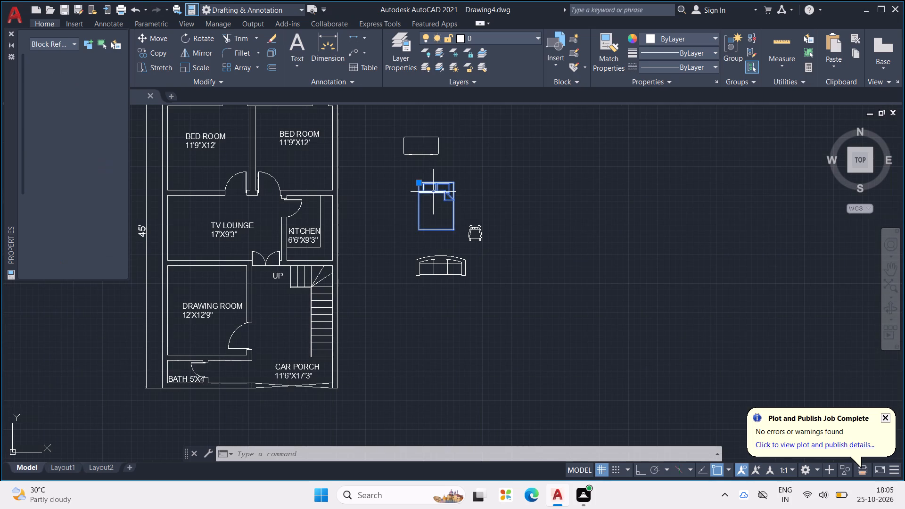
{"action": "type", "text": "CO"}
{"action": "key", "text": "space"}
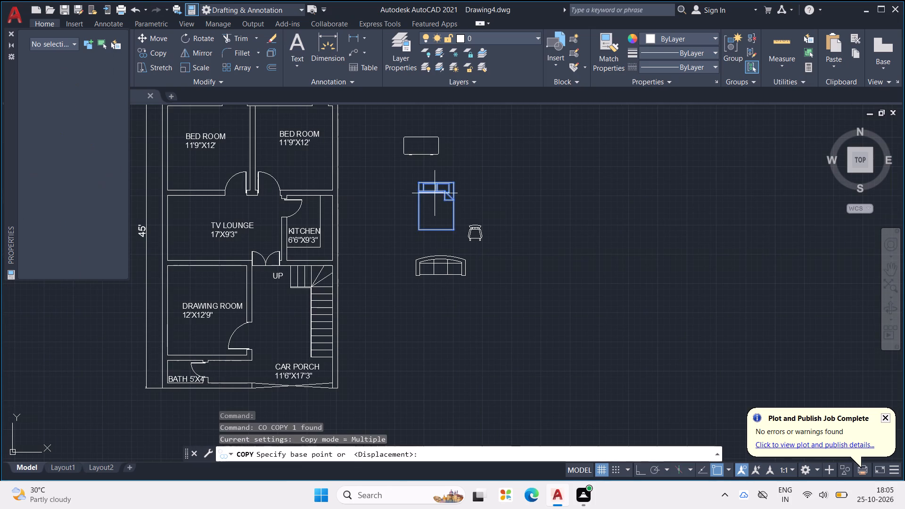
{"action": "left_click_drag", "start_coordinate": [421, 183], "coordinate": [395, 169]}
{"action": "middle_click_drag", "start_coordinate": [378, 167], "coordinate": [505, 224]}
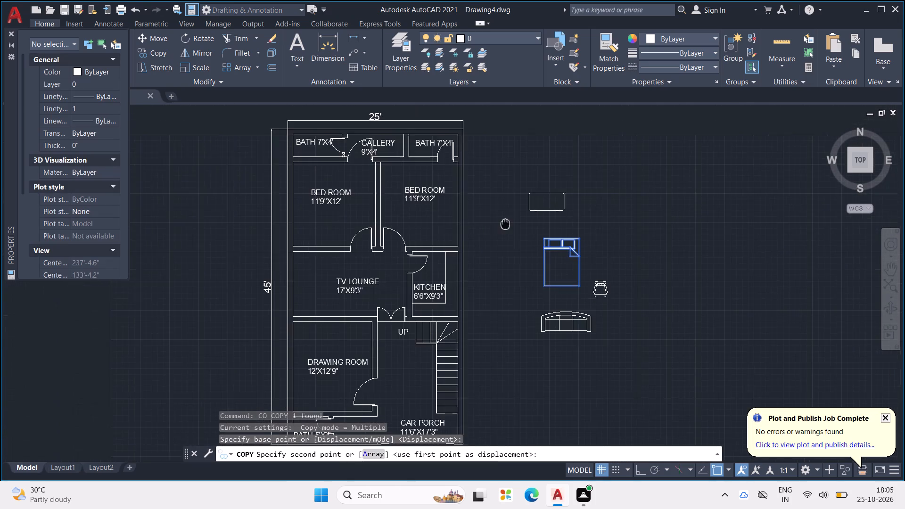
{"action": "middle_click_drag", "start_coordinate": [505, 224], "coordinate": [506, 224]}
{"action": "scroll", "coordinate": [312, 181], "scroll_direction": "up", "scroll_amount": 3}
{"action": "left_click", "coordinate": [290, 153]}
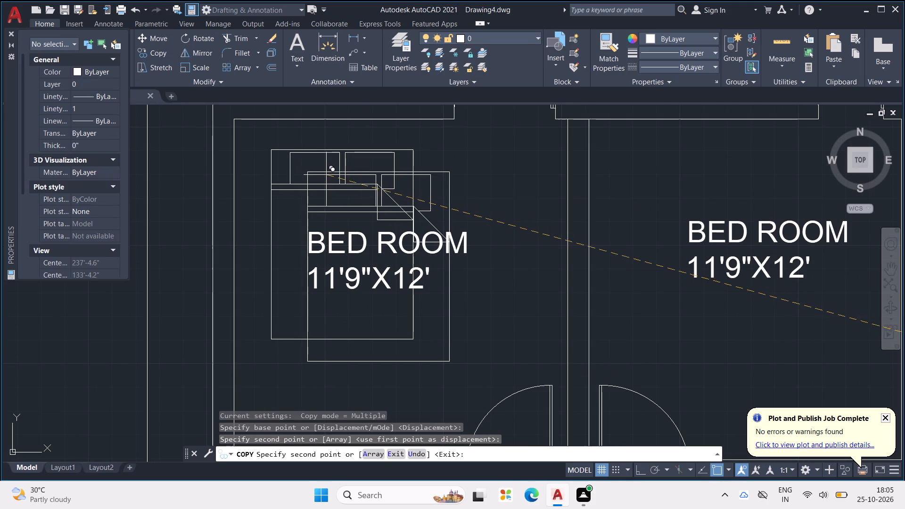
{"action": "key", "text": "Escape"}
Rotate the queen bed outside the plan 90° clockwise about its upper right corner with Ortho on, so its head faces right.
{"action": "scroll", "coordinate": [356, 195], "scroll_direction": "down", "scroll_amount": 4}
{"action": "middle_click_drag", "start_coordinate": [444, 221], "coordinate": [427, 225]}
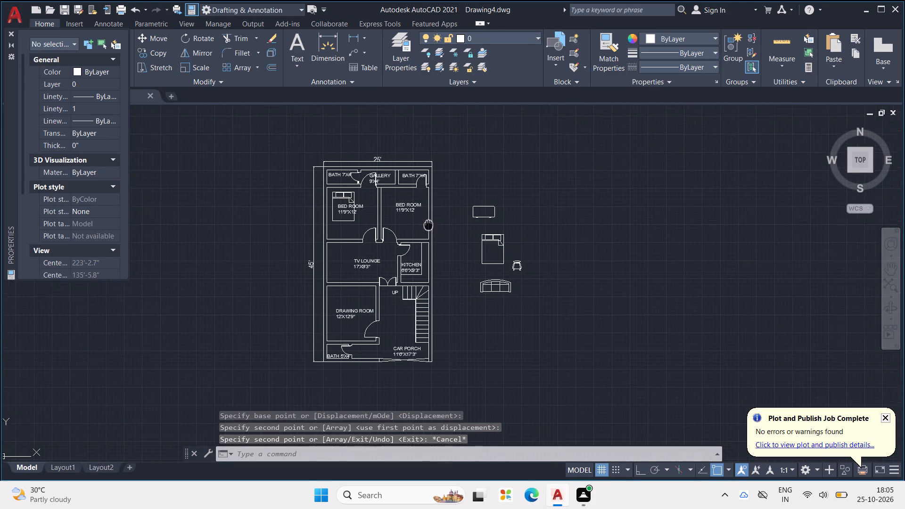
{"action": "middle_click_drag", "start_coordinate": [427, 225], "coordinate": [387, 216]}
{"action": "scroll", "coordinate": [465, 240], "scroll_direction": "up", "scroll_amount": 2}
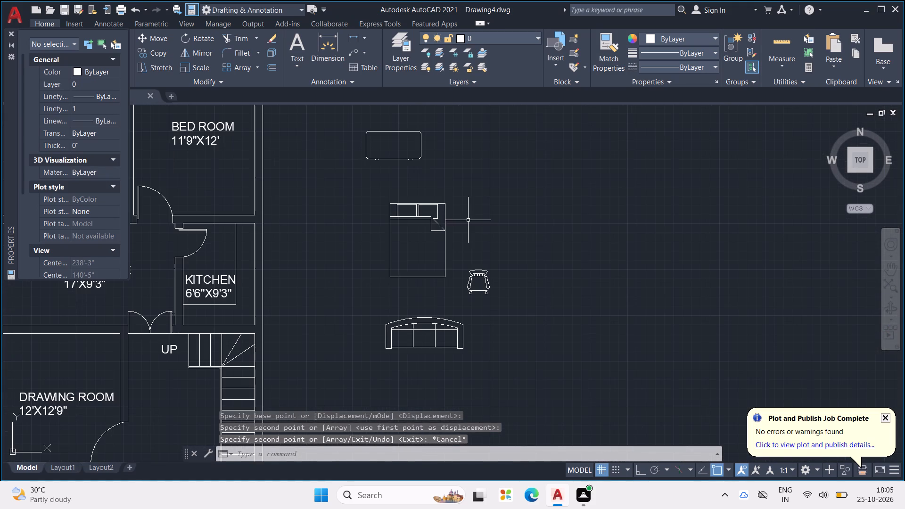
{"action": "left_click_drag", "start_coordinate": [462, 205], "coordinate": [451, 205]}
{"action": "left_click", "coordinate": [383, 251]}
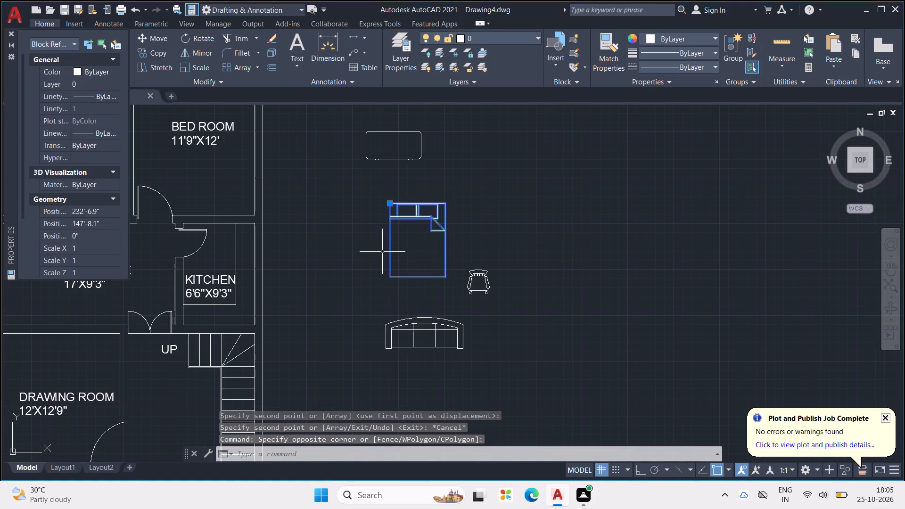
{"action": "key", "text": "r"}
{"action": "type", "text": "O"}
{"action": "key", "text": "space"}
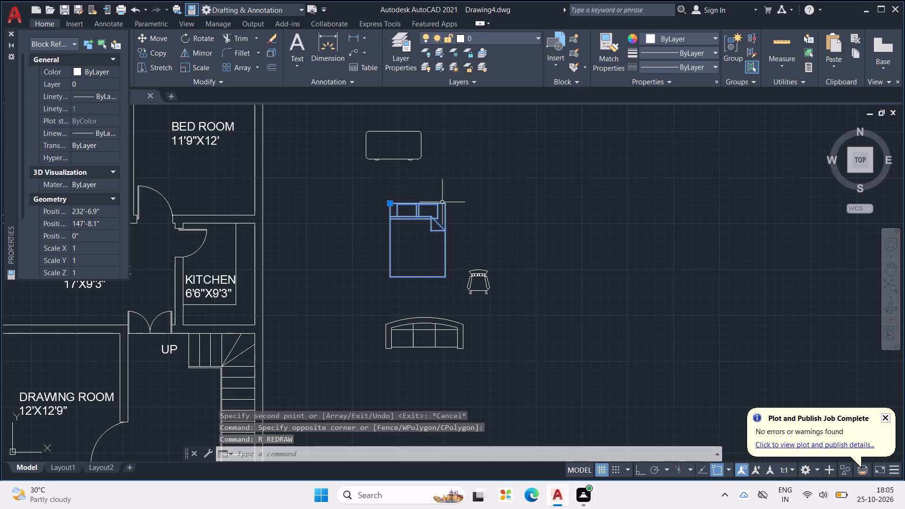
{"action": "left_click", "coordinate": [447, 203]}
{"action": "left_click", "coordinate": [403, 240]}
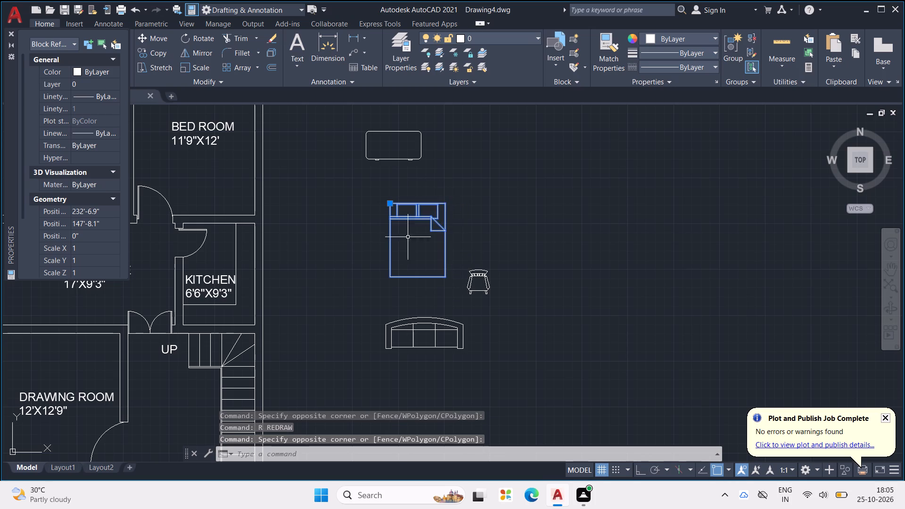
{"action": "type", "text": "RO"}
{"action": "key", "text": "space"}
{"action": "left_click", "coordinate": [446, 205]}
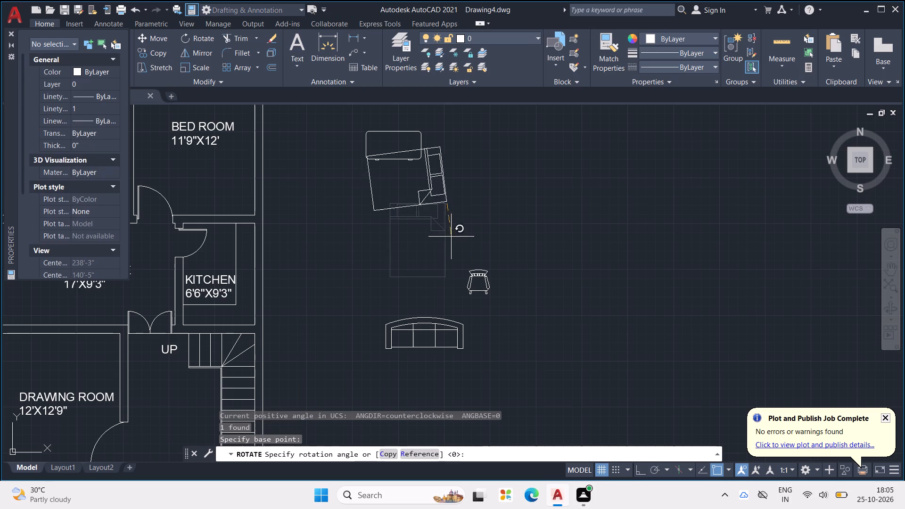
{"action": "key", "text": "F8"}
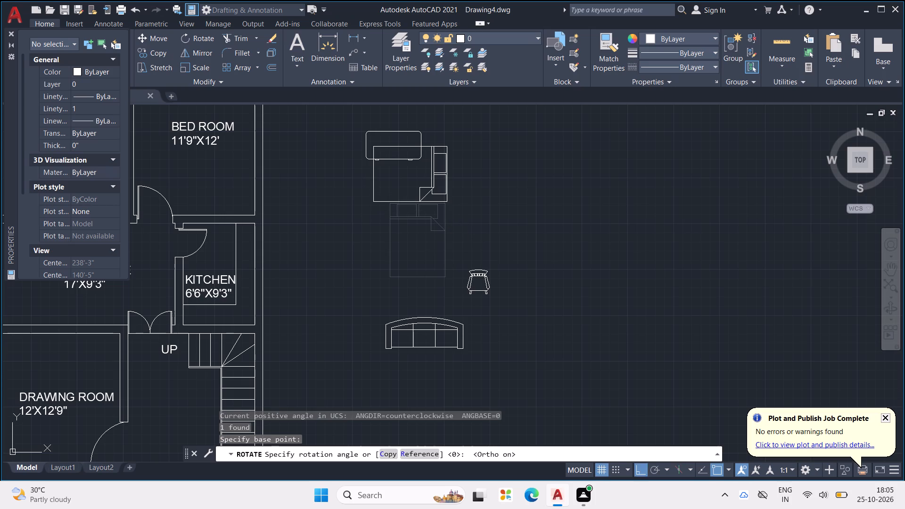
{"action": "left_click", "coordinate": [454, 243]}
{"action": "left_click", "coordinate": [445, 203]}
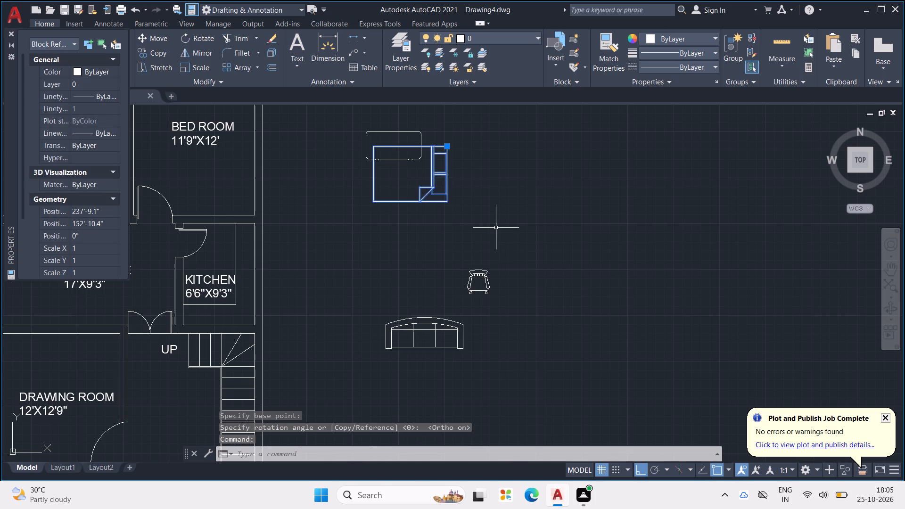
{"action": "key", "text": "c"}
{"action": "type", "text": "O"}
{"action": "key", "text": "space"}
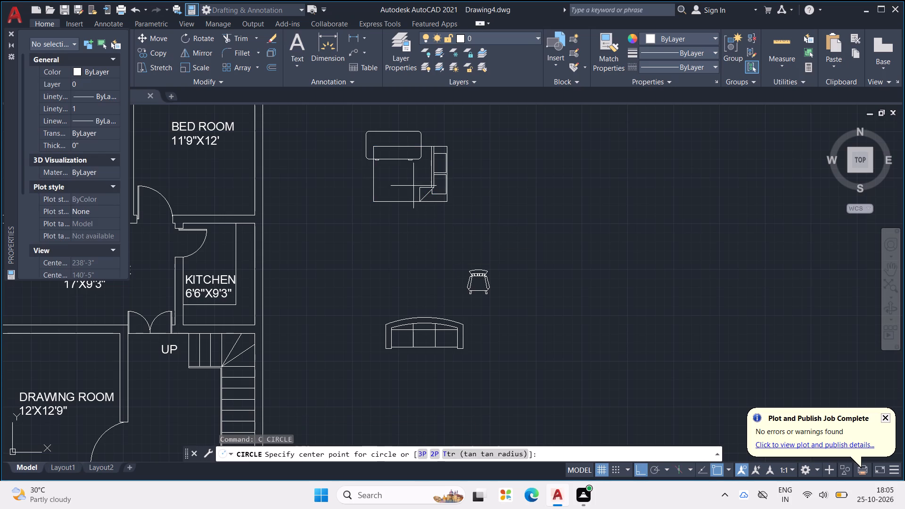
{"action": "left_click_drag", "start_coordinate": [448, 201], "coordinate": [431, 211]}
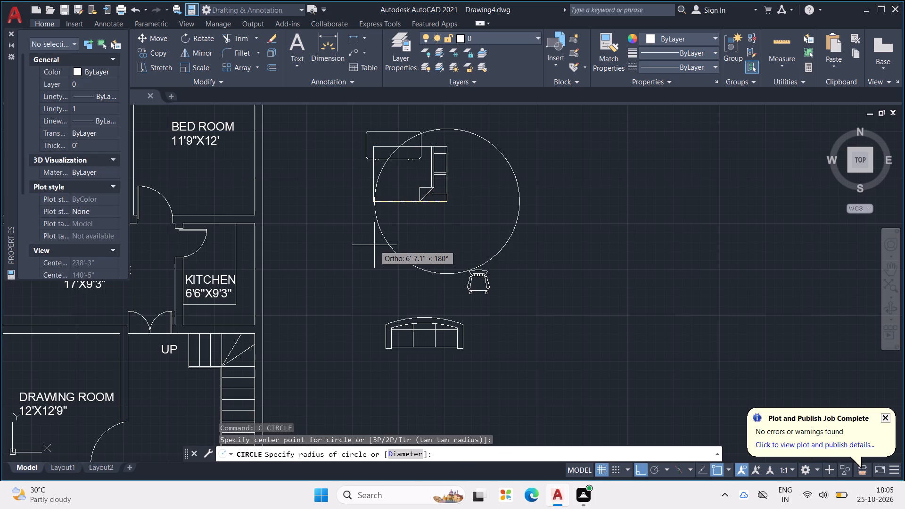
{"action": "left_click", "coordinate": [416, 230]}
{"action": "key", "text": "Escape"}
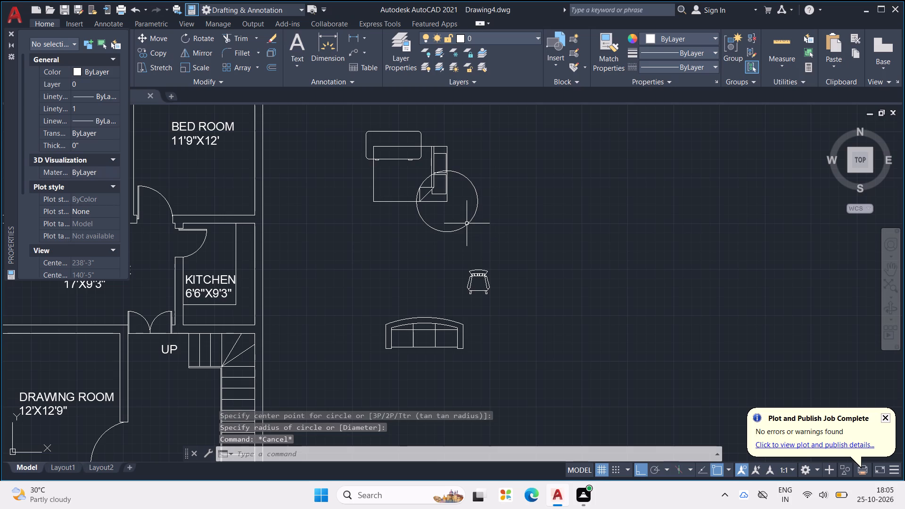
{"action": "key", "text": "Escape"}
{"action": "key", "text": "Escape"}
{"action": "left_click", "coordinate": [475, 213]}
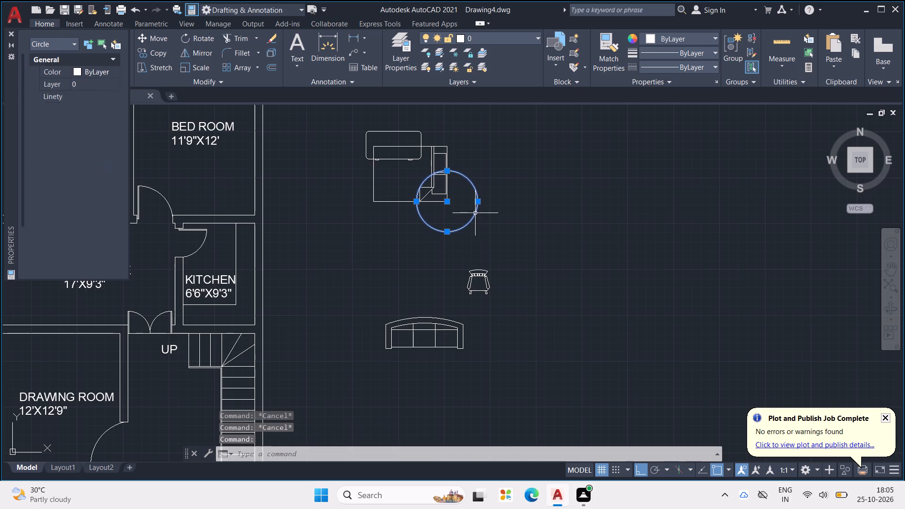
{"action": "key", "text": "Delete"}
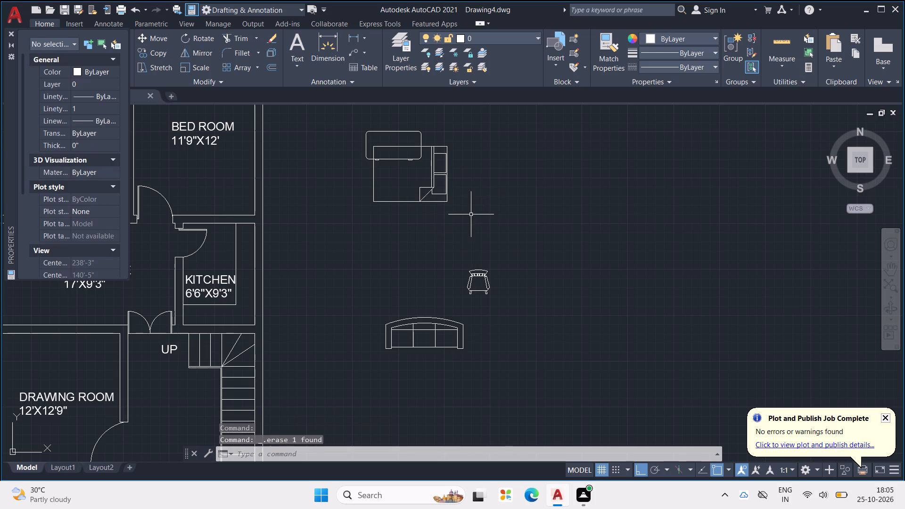
Copy the rotated queen bed by its lower right corner into the right bedroom, head against the right outer wall, with Ortho off.
{"action": "left_click", "coordinate": [444, 201]}
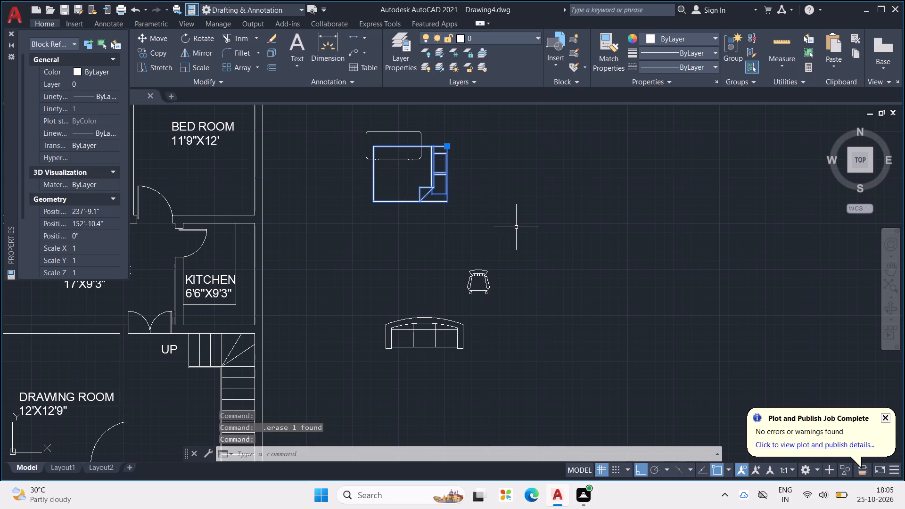
{"action": "type", "text": "CO"}
{"action": "key", "text": "space"}
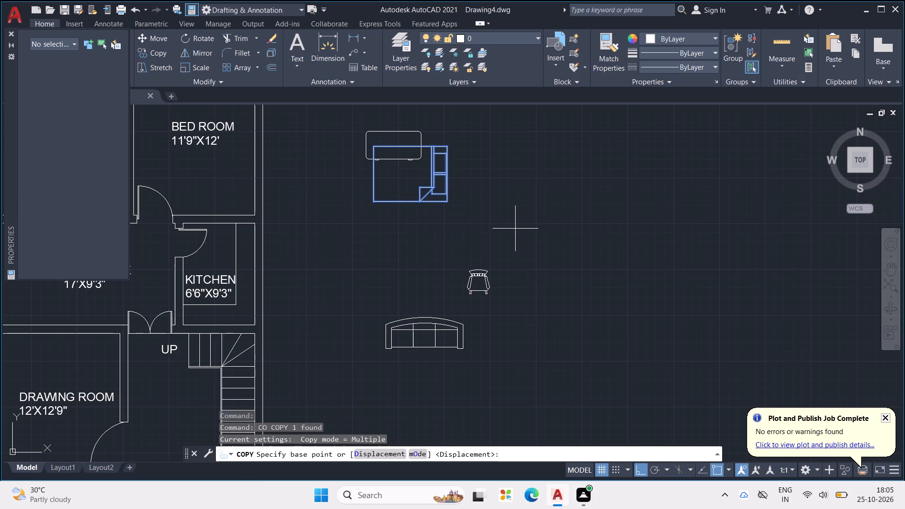
{"action": "left_click_drag", "start_coordinate": [448, 201], "coordinate": [438, 205]}
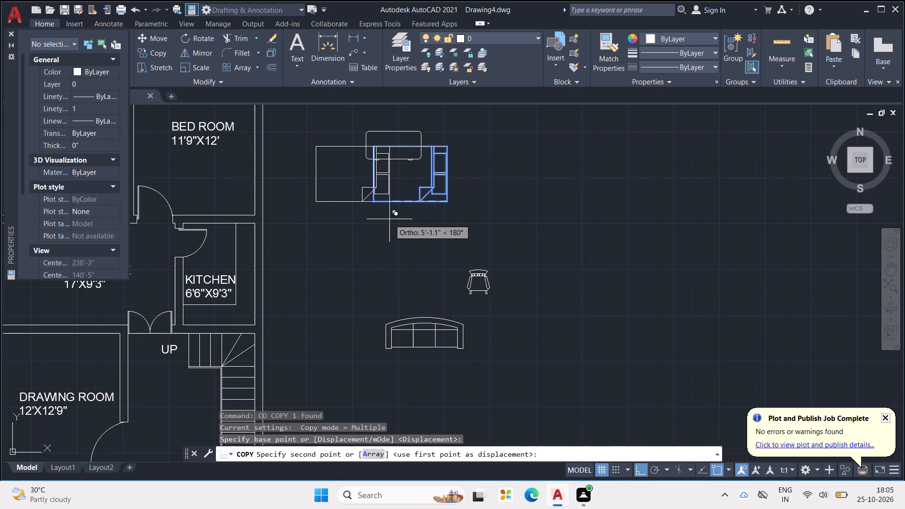
{"action": "middle_click_drag", "start_coordinate": [389, 220], "coordinate": [498, 252]}
{"action": "key", "text": "F8"}
{"action": "scroll", "coordinate": [366, 189], "scroll_direction": "up", "scroll_amount": 2}
{"action": "middle_click_drag", "start_coordinate": [344, 188], "coordinate": [457, 229]}
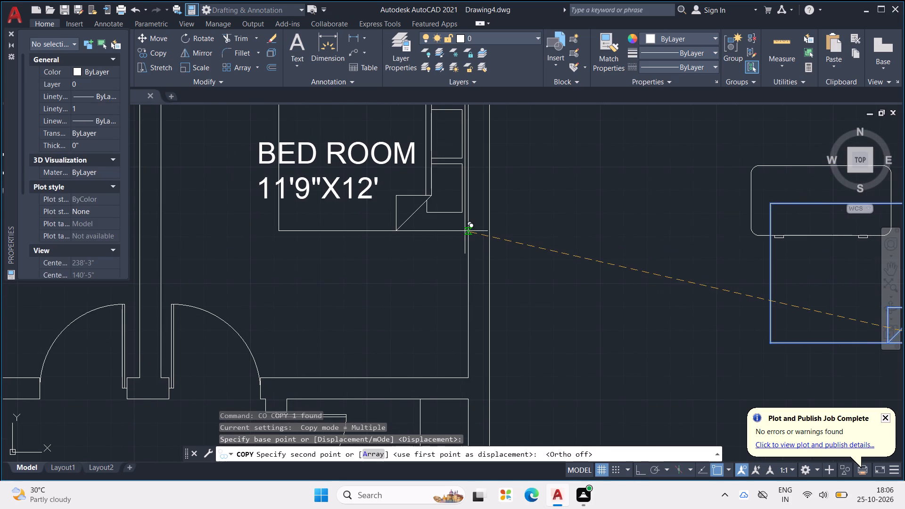
{"action": "left_click", "coordinate": [465, 228]}
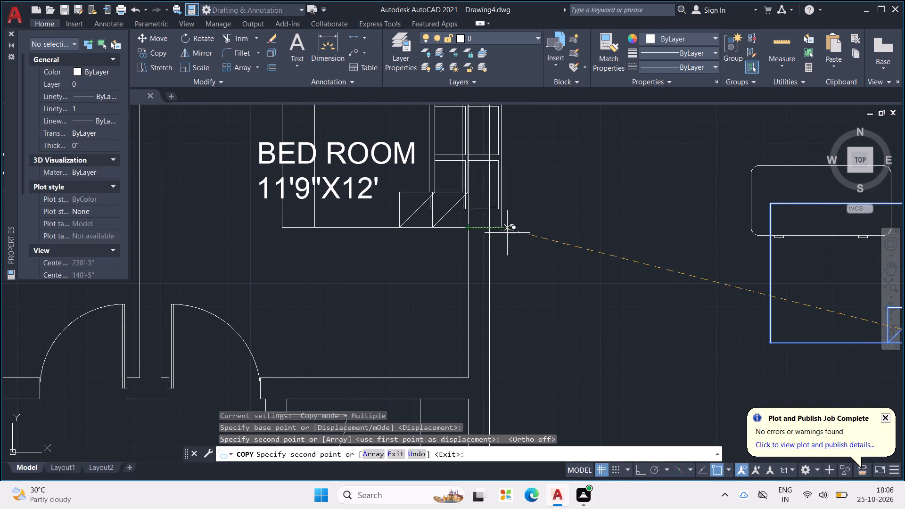
End the bed copy and erase the leftover rotated queen bed outside the plan.
{"action": "key", "text": "Escape"}
{"action": "key", "text": "Escape"}
{"action": "scroll", "coordinate": [554, 246], "scroll_direction": "down", "scroll_amount": 3}
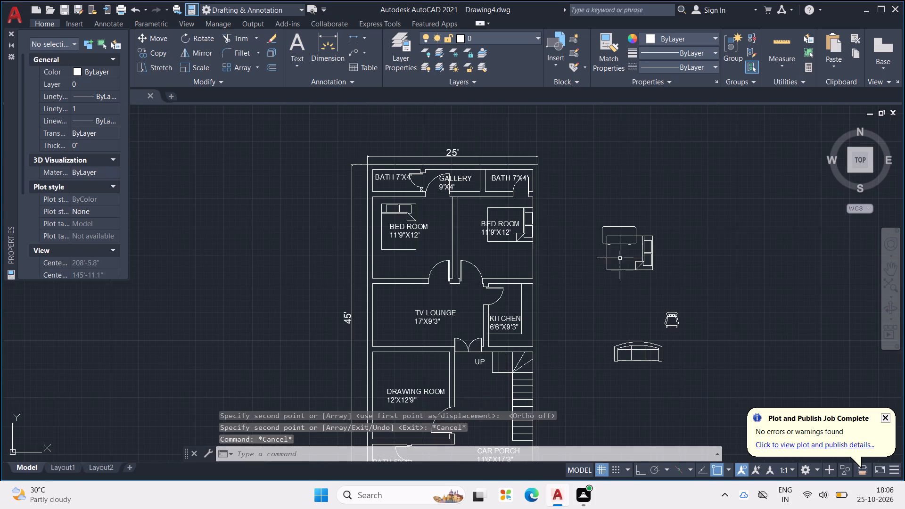
{"action": "middle_click_drag", "start_coordinate": [620, 258], "coordinate": [504, 227]}
{"action": "left_click", "coordinate": [531, 232]}
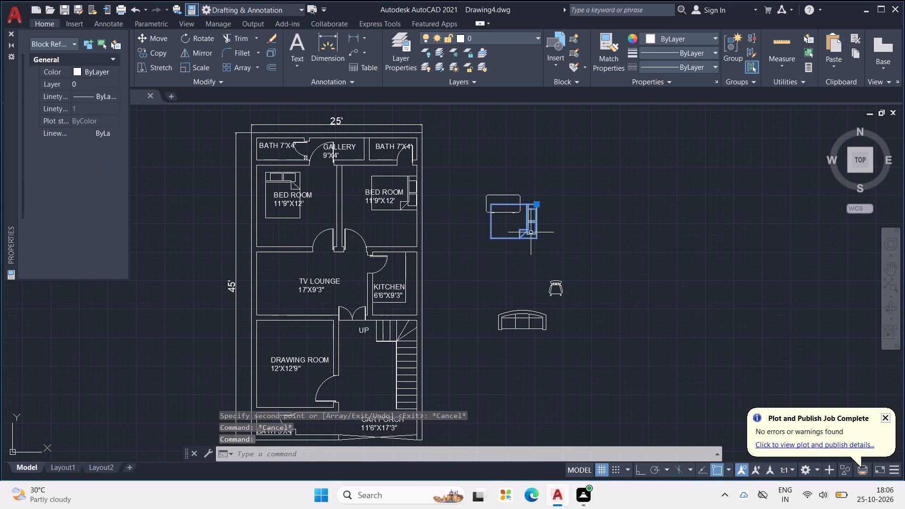
{"action": "key", "text": "Delete"}
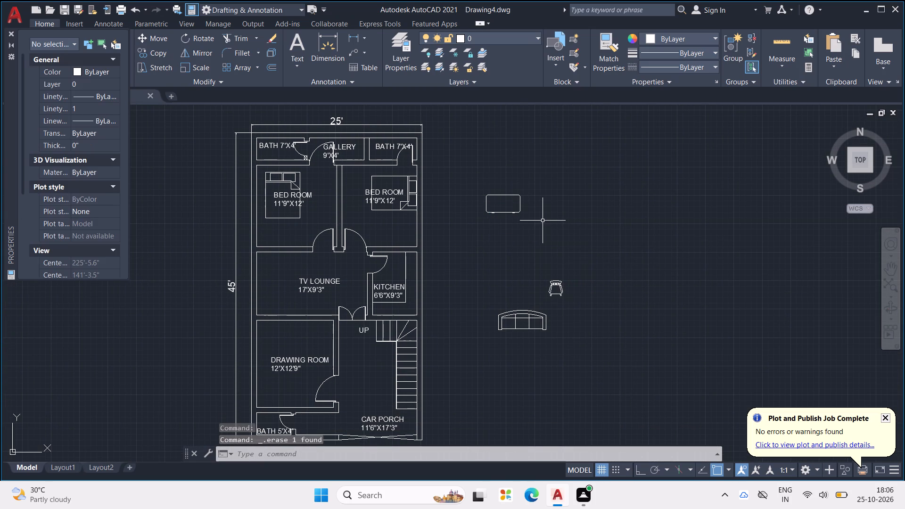
Rotate the rocking chair outside the plan 180° with Ortho on, so its backrest faces down.
{"action": "left_click_drag", "start_coordinate": [535, 276], "coordinate": [534, 263]}
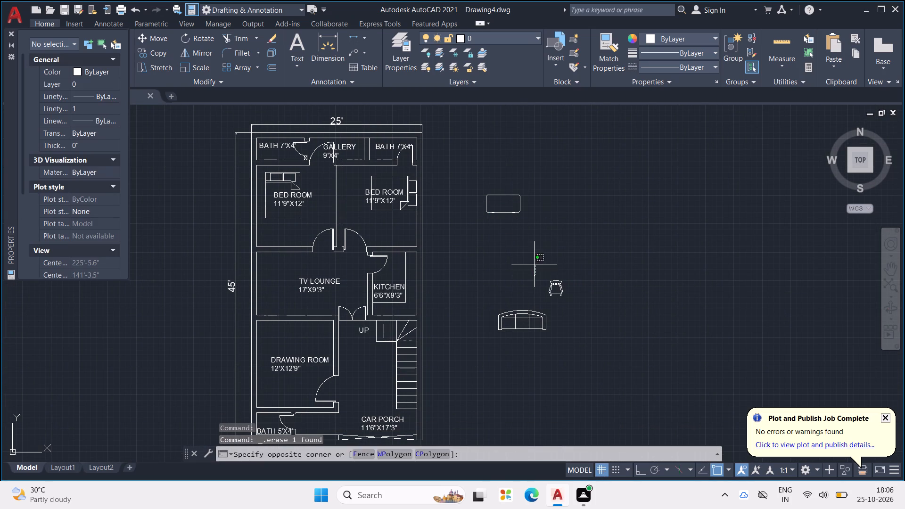
{"action": "left_click_drag", "start_coordinate": [534, 263], "coordinate": [533, 256]}
{"action": "middle_click_drag", "start_coordinate": [565, 261], "coordinate": [555, 231]}
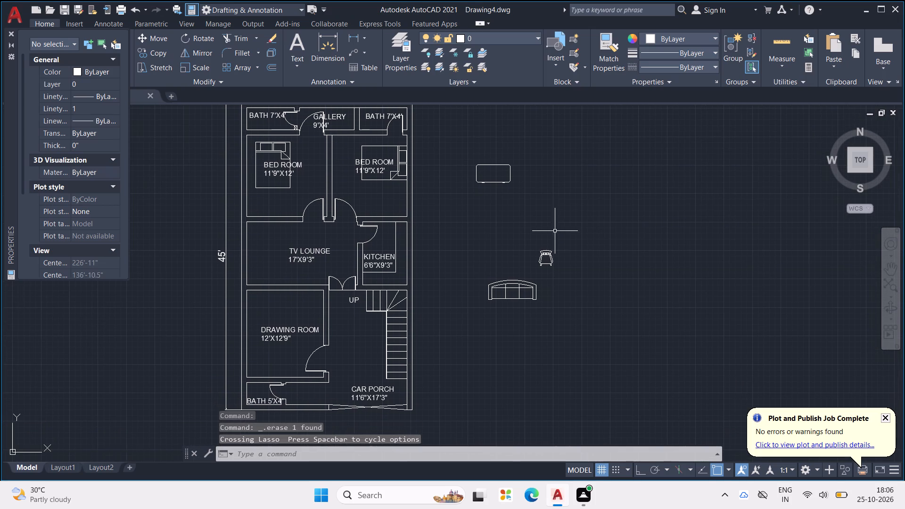
{"action": "left_click", "coordinate": [566, 244]}
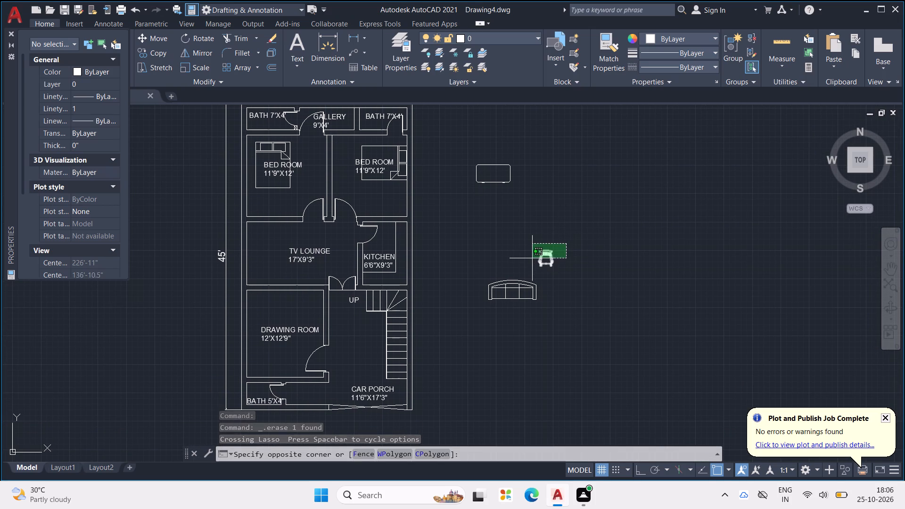
{"action": "left_click", "coordinate": [532, 258]}
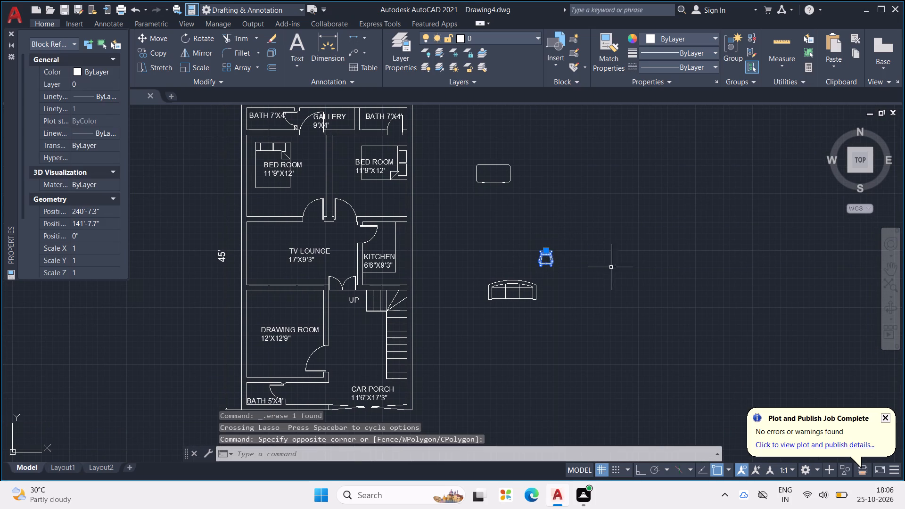
{"action": "key", "text": "r"}
{"action": "type", "text": "O"}
{"action": "key", "text": "space"}
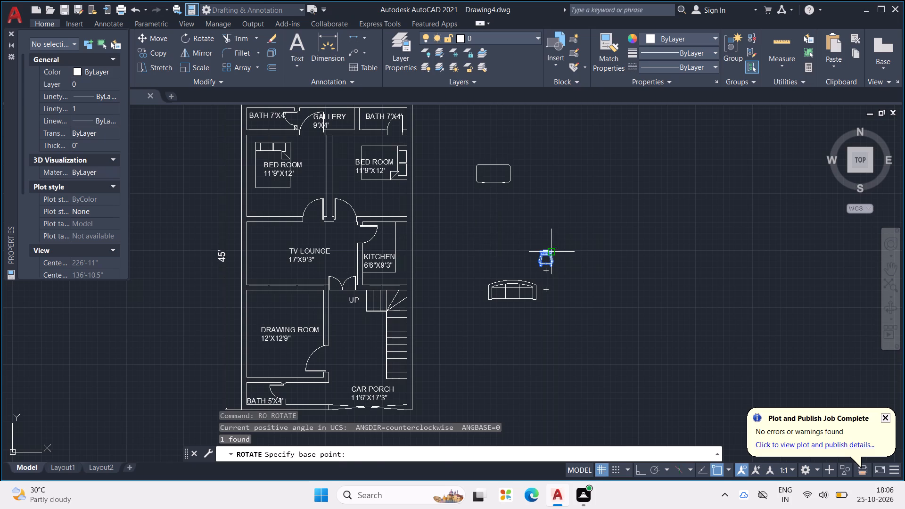
{"action": "left_click_drag", "start_coordinate": [555, 250], "coordinate": [558, 257]}
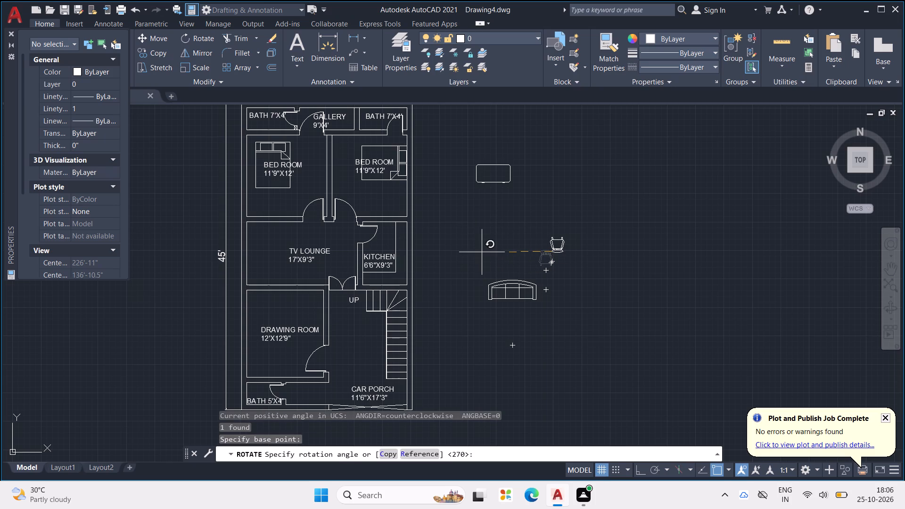
{"action": "key", "text": "F8"}
{"action": "left_click", "coordinate": [482, 251]}
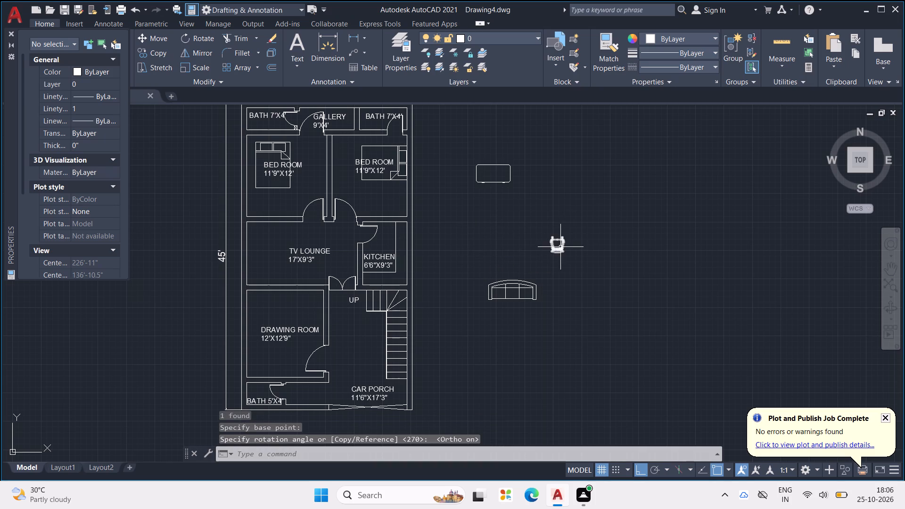
Copy the rotated rocking chair twice, side by side, into the right bedroom's lower right corner below the bed, with Ortho off.
{"action": "left_click", "coordinate": [560, 247]}
{"action": "key", "text": "c"}
{"action": "type", "text": "O"}
{"action": "key", "text": "space"}
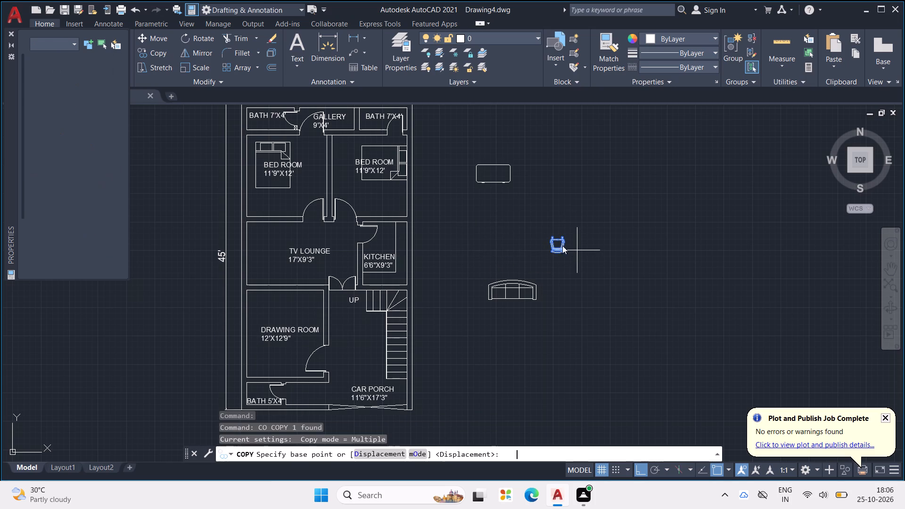
{"action": "left_click", "coordinate": [559, 245]}
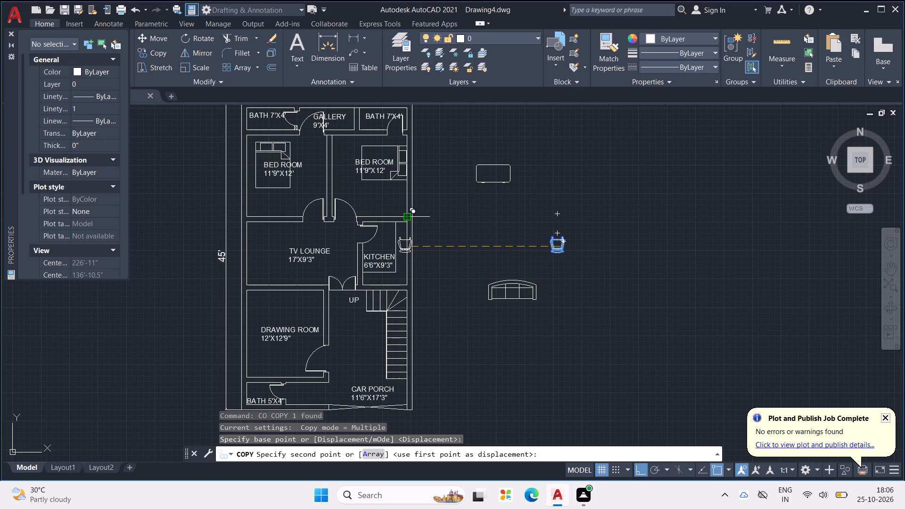
{"action": "key", "text": "F8"}
{"action": "scroll", "coordinate": [401, 198], "scroll_direction": "up", "scroll_amount": 4}
{"action": "left_click", "coordinate": [388, 240]}
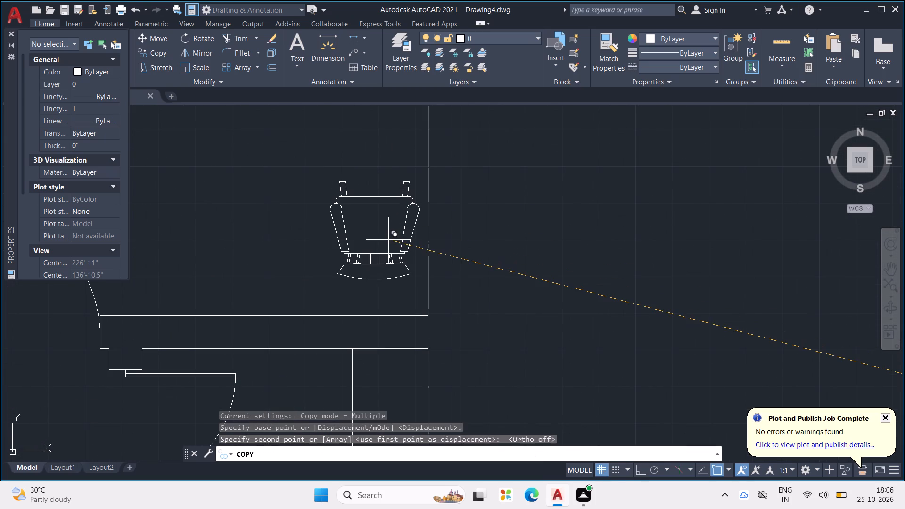
{"action": "middle_click_drag", "start_coordinate": [256, 213], "coordinate": [393, 208]}
{"action": "scroll", "coordinate": [268, 217], "scroll_direction": "down", "scroll_amount": 1}
{"action": "left_click", "coordinate": [399, 228]}
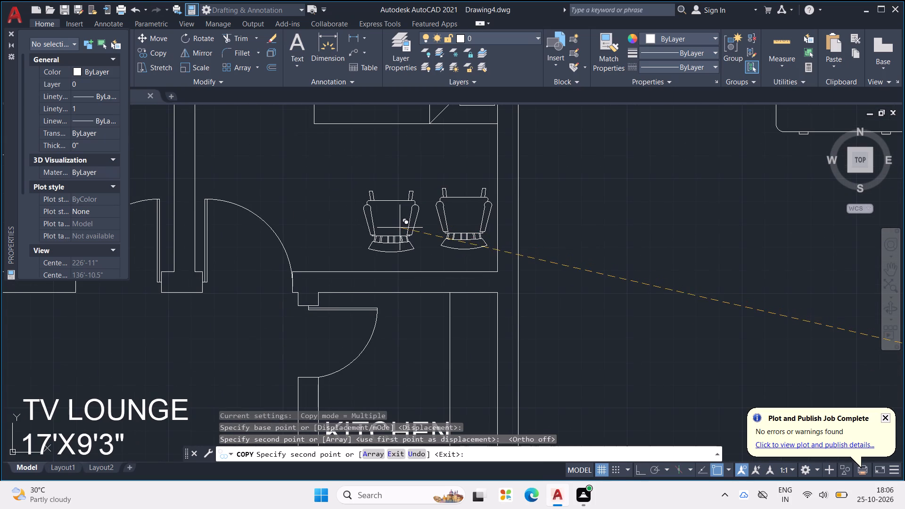
Place two more rocking chair copies side by side below the left bedroom's bed, and end the copy.
{"action": "scroll", "coordinate": [466, 222], "scroll_direction": "down", "scroll_amount": 3}
{"action": "middle_click_drag", "start_coordinate": [479, 221], "coordinate": [543, 228]}
{"action": "scroll", "coordinate": [429, 231], "scroll_direction": "up", "scroll_amount": 2}
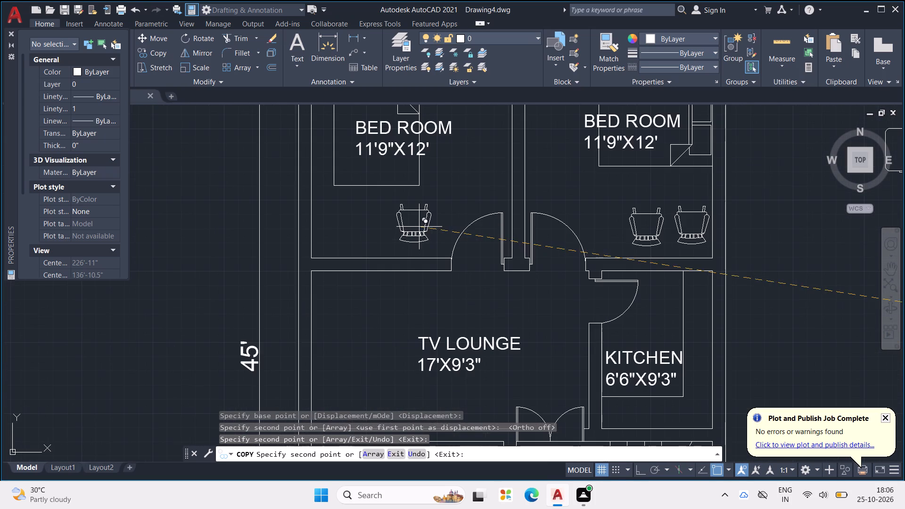
{"action": "left_click", "coordinate": [407, 227]}
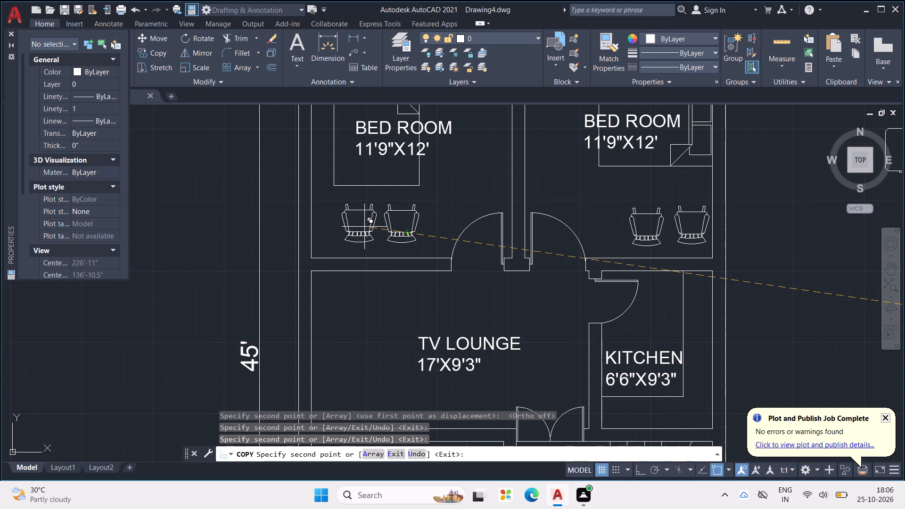
{"action": "left_click", "coordinate": [364, 227]}
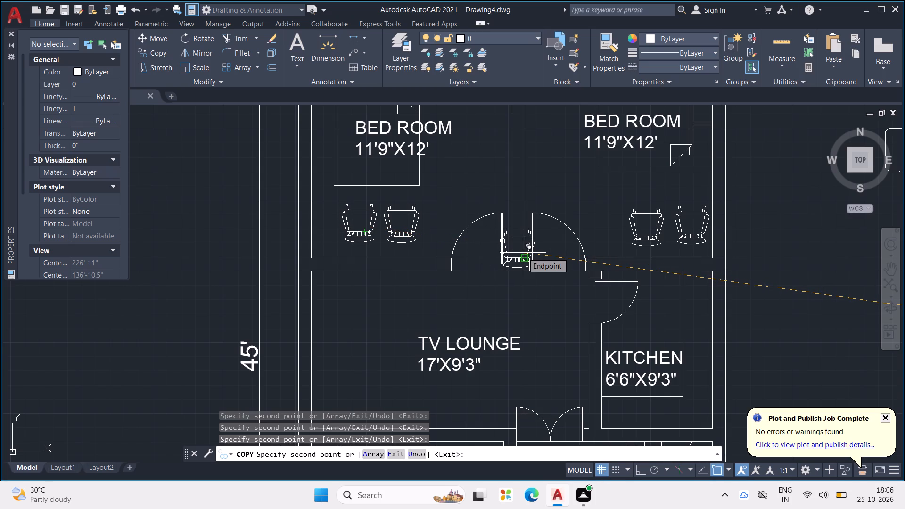
{"action": "key", "text": "Escape"}
{"action": "key", "text": "Escape"}
{"action": "key", "text": "Escape"}
{"action": "key", "text": "Escape"}
{"action": "key", "text": "Escape"}
{"action": "key", "text": "Escape"}
{"action": "key", "text": "Escape"}
{"action": "key", "text": "Escape"}
{"action": "key", "text": "Escape"}
{"action": "key", "text": "Escape"}
{"action": "key", "text": "Escape"}
{"action": "key", "text": "Escape"}
{"action": "key", "text": "Escape"}
{"action": "key", "text": "Escape"}
{"action": "key", "text": "Escape"}
{"action": "key", "text": "Escape"}
{"action": "key", "text": "Escape"}
{"action": "key", "text": "Escape"}
{"action": "key", "text": "Escape"}
{"action": "key", "text": "Escape"}
{"action": "key", "text": "Escape"}
{"action": "key", "text": "Escape"}
{"action": "key", "text": "Escape"}
Copy the three-seat sofa from outside the plan into the TV lounge's upper left area, its back against the upper wall.
{"action": "scroll", "coordinate": [510, 243], "scroll_direction": "down", "scroll_amount": 2}
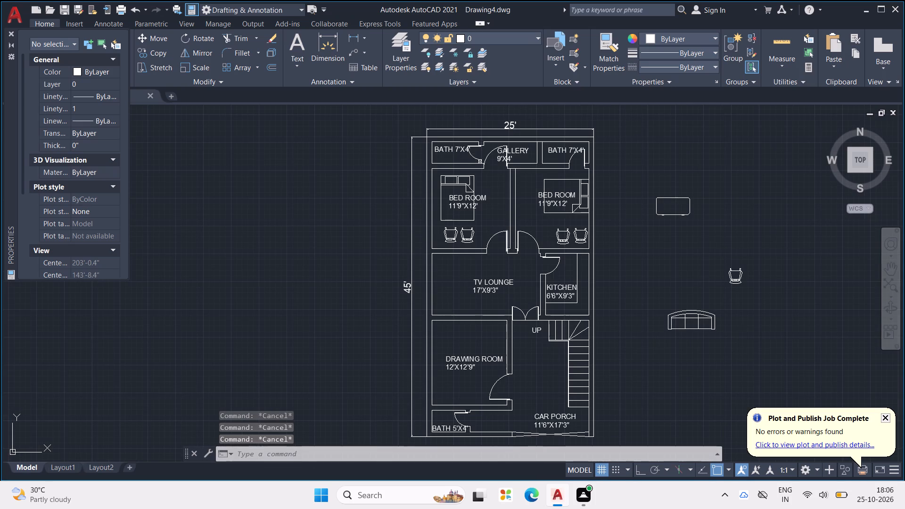
{"action": "middle_click_drag", "start_coordinate": [578, 267], "coordinate": [541, 234]}
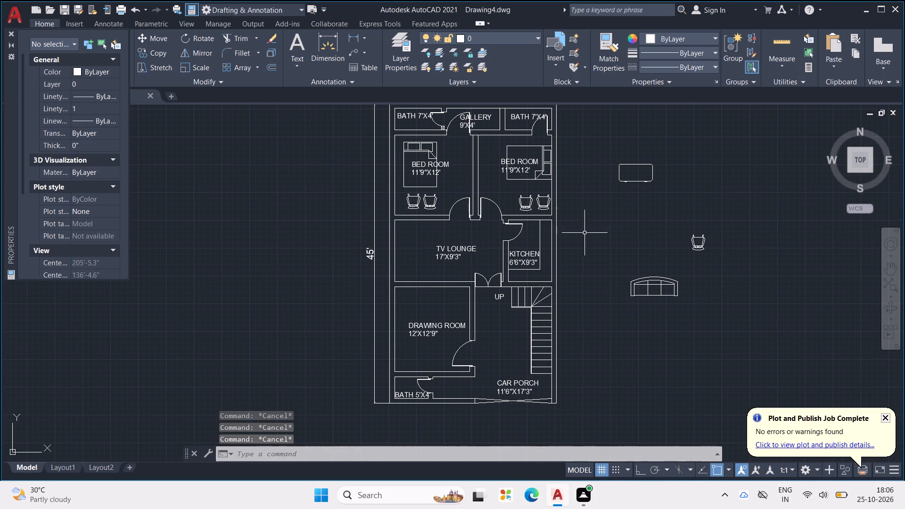
{"action": "left_click_drag", "start_coordinate": [668, 266], "coordinate": [666, 273]}
{"action": "left_click", "coordinate": [642, 309]}
{"action": "key", "text": "c"}
{"action": "key", "text": "o"}
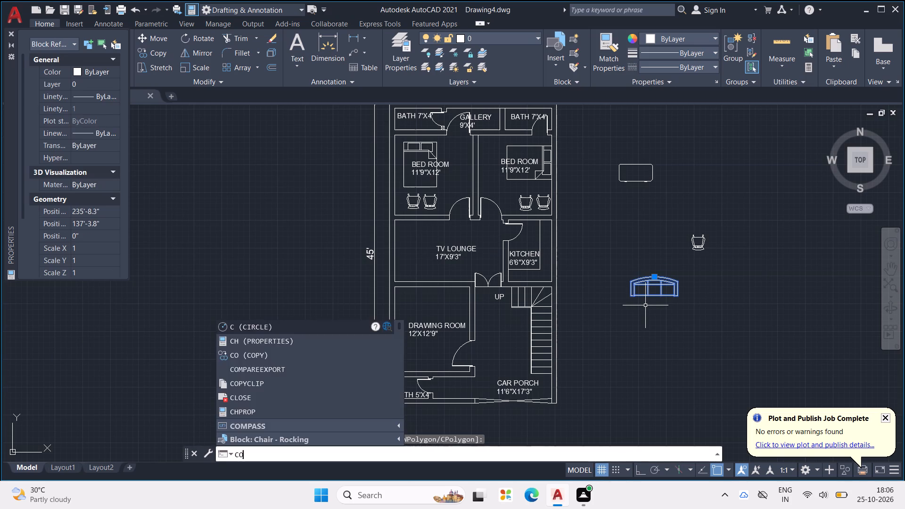
{"action": "key", "text": "space"}
{"action": "left_click_drag", "start_coordinate": [652, 275], "coordinate": [632, 266]}
{"action": "scroll", "coordinate": [423, 226], "scroll_direction": "up", "scroll_amount": 2}
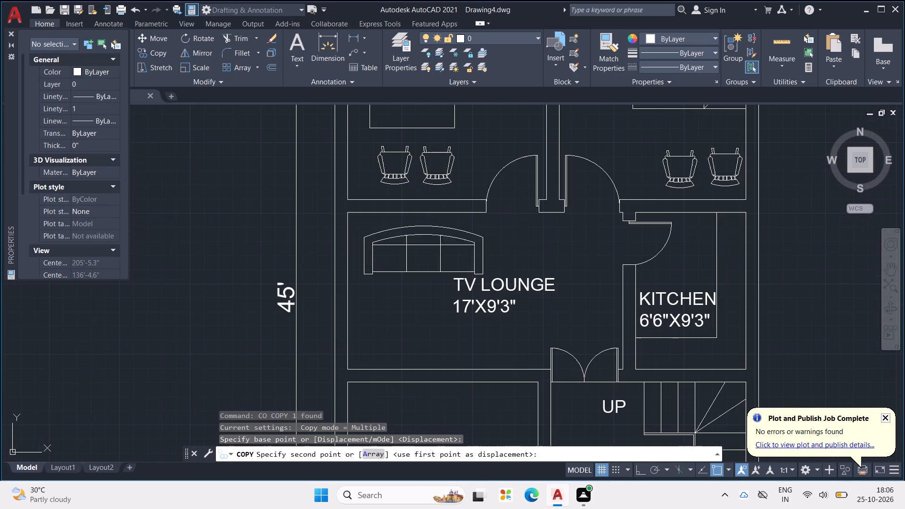
{"action": "left_click", "coordinate": [420, 214]}
{"action": "key", "text": "Escape"}
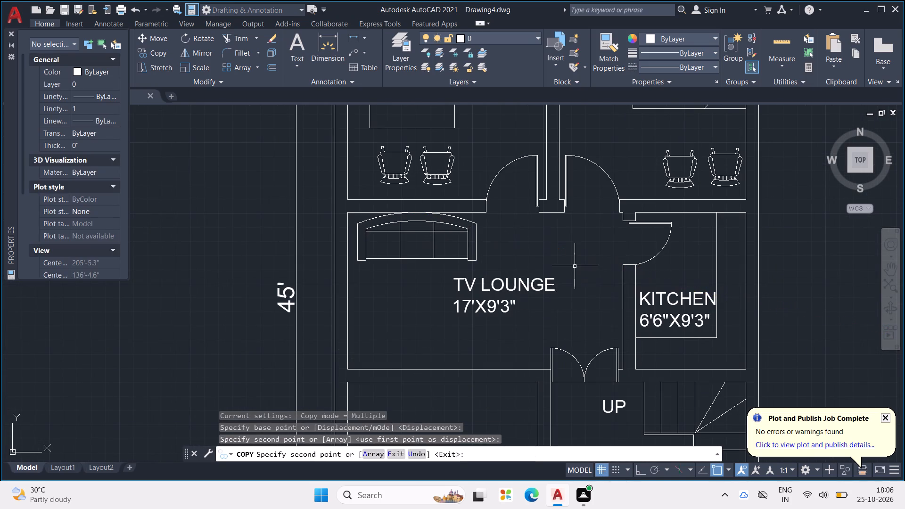
Rotate the sofa outside the plan 90° counterclockwise about its upper right corner with Ortho on, so its back faces left.
{"action": "middle_click_drag", "start_coordinate": [559, 267], "coordinate": [481, 205]}
{"action": "scroll", "coordinate": [558, 266], "scroll_direction": "down", "scroll_amount": 2}
{"action": "left_click", "coordinate": [676, 240]}
{"action": "left_click", "coordinate": [616, 278]}
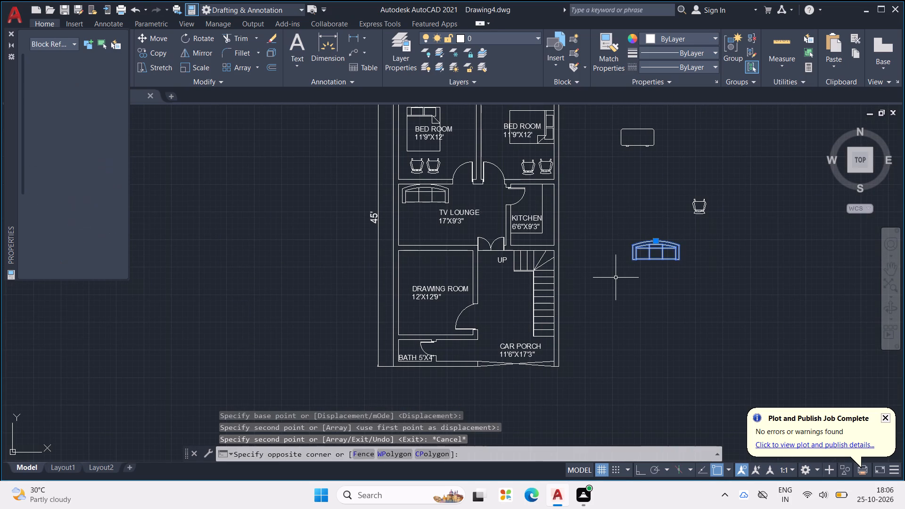
{"action": "key", "text": "r"}
{"action": "key", "text": "o"}
{"action": "key", "text": "space"}
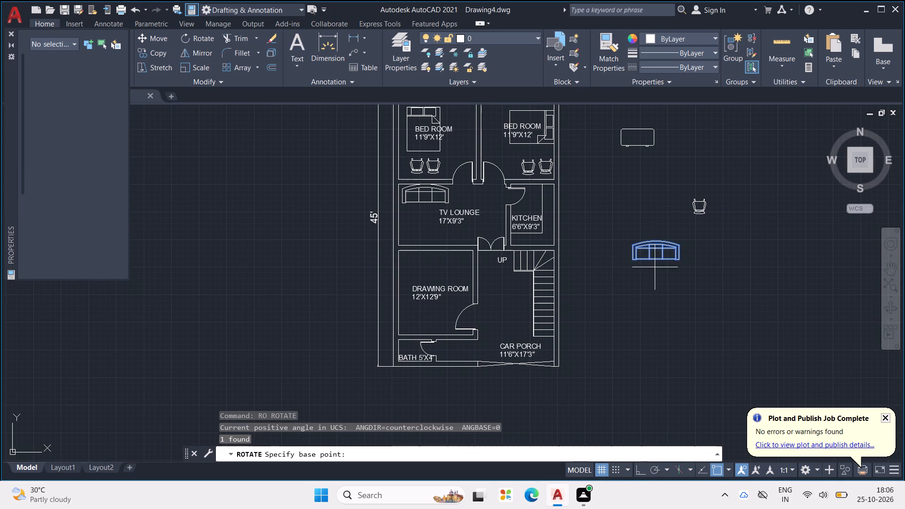
{"action": "left_click", "coordinate": [681, 246]}
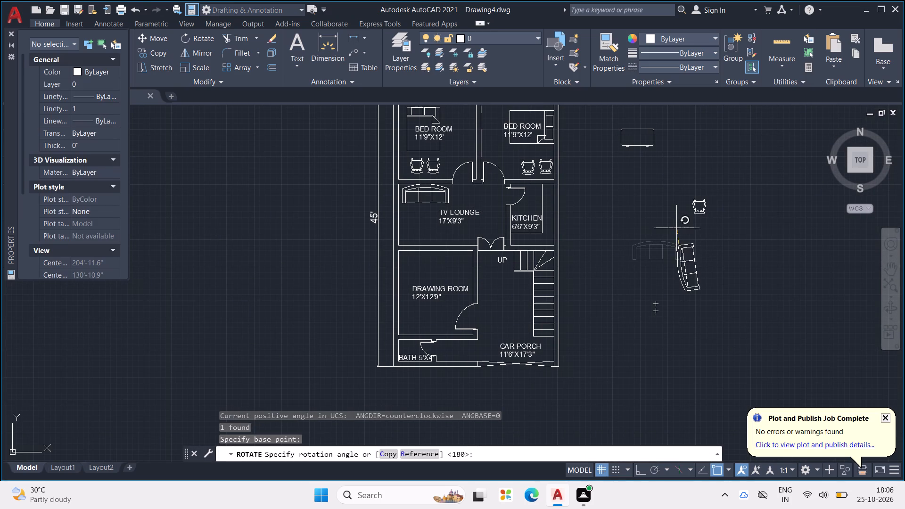
{"action": "key", "text": "F8"}
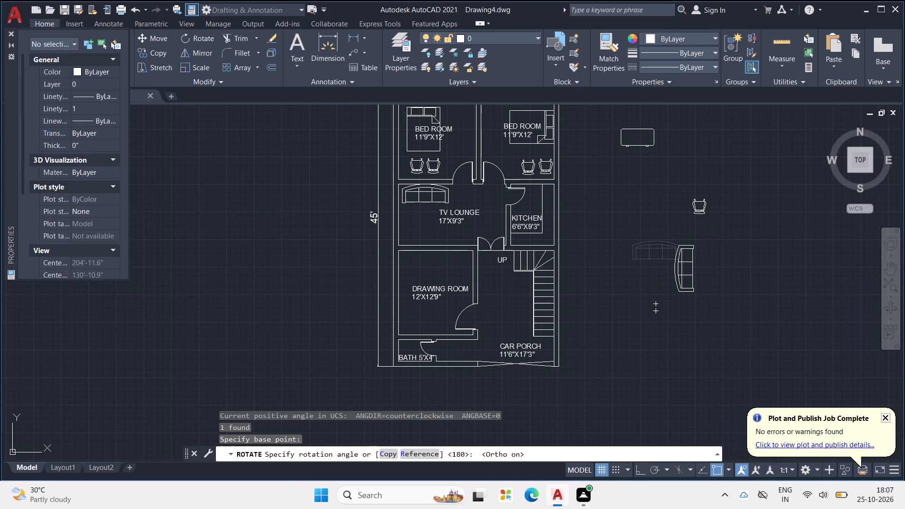
{"action": "left_click", "coordinate": [686, 232]}
Copy the rotated sofa by its back's midpoint to the TV lounge's left wall with Ortho off, and end the copy.
{"action": "left_click", "coordinate": [689, 249]}
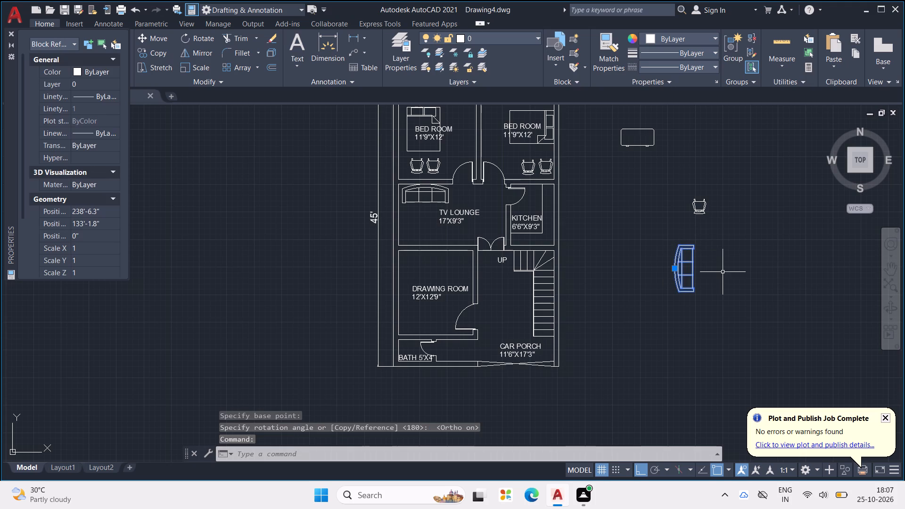
{"action": "key", "text": "c"}
{"action": "key", "text": "o"}
{"action": "key", "text": "space"}
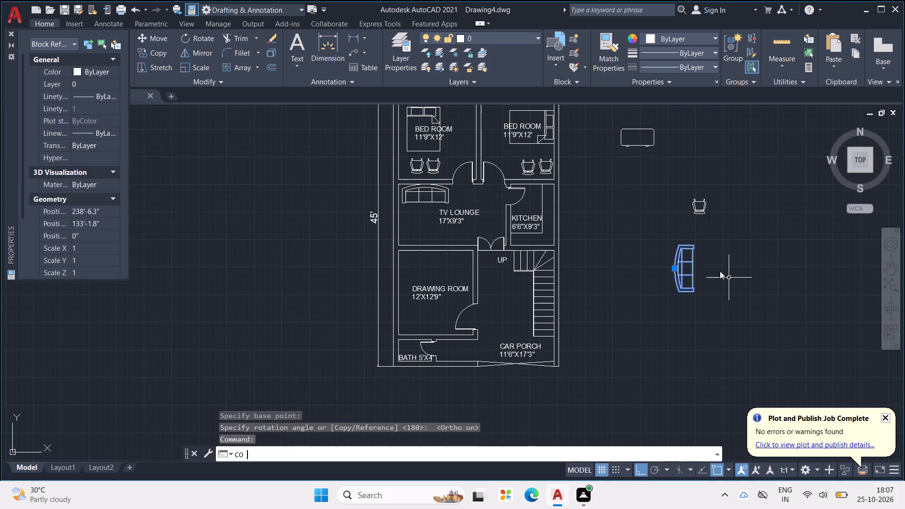
{"action": "left_click", "coordinate": [677, 267]}
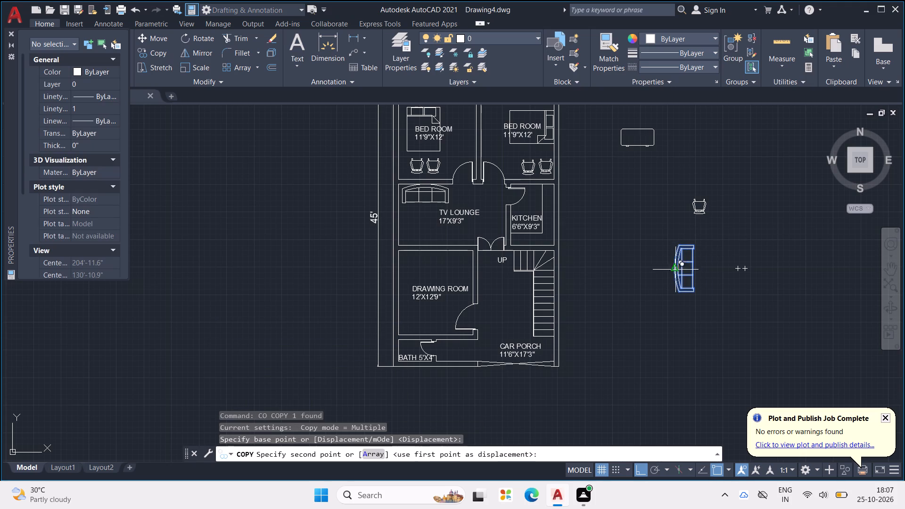
{"action": "key", "text": "F8"}
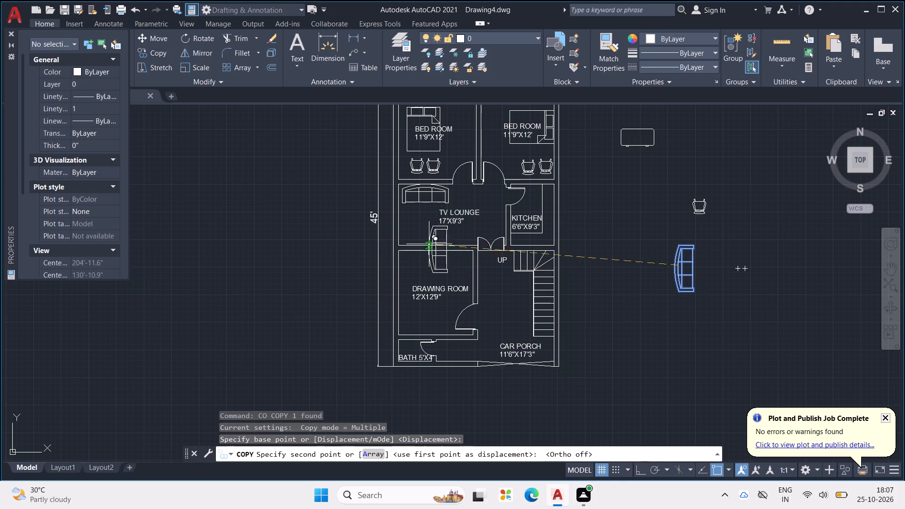
{"action": "scroll", "coordinate": [399, 232], "scroll_direction": "up", "scroll_amount": 3}
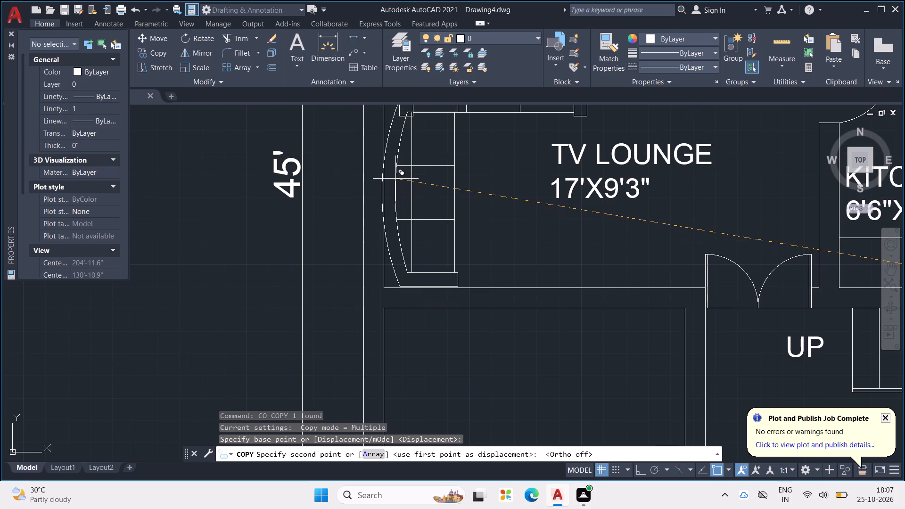
{"action": "left_click", "coordinate": [395, 179]}
{"action": "scroll", "coordinate": [497, 210], "scroll_direction": "down", "scroll_amount": 4}
{"action": "key", "text": "Escape"}
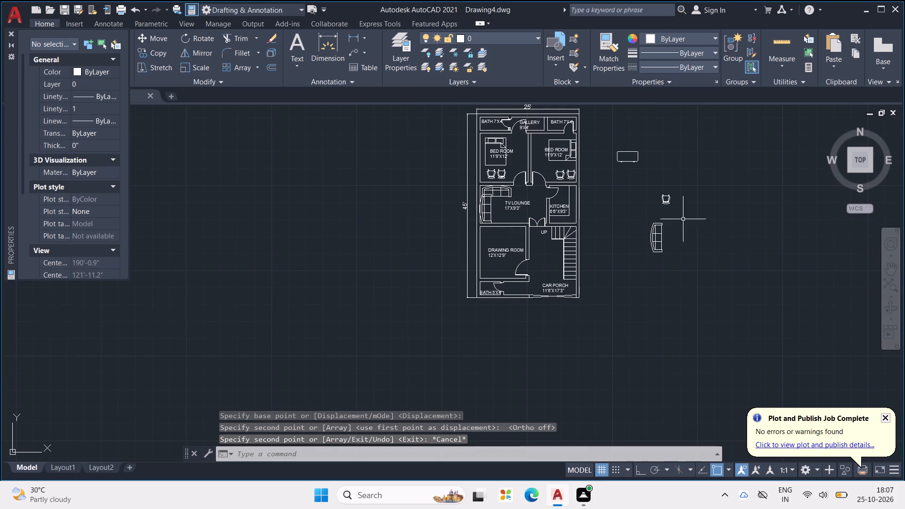
Rotate the rectangular table outside the plan 90° counterclockwise about its upper right corner with Ortho on.
{"action": "scroll", "coordinate": [523, 211], "scroll_direction": "up", "scroll_amount": 3}
{"action": "scroll", "coordinate": [424, 237], "scroll_direction": "down", "scroll_amount": 3}
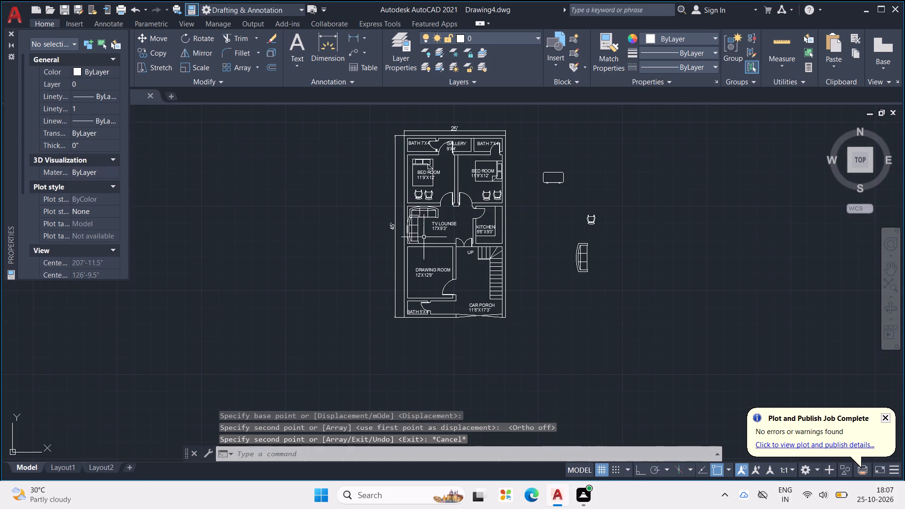
{"action": "left_click_drag", "start_coordinate": [594, 166], "coordinate": [590, 168]}
{"action": "left_click", "coordinate": [544, 199]}
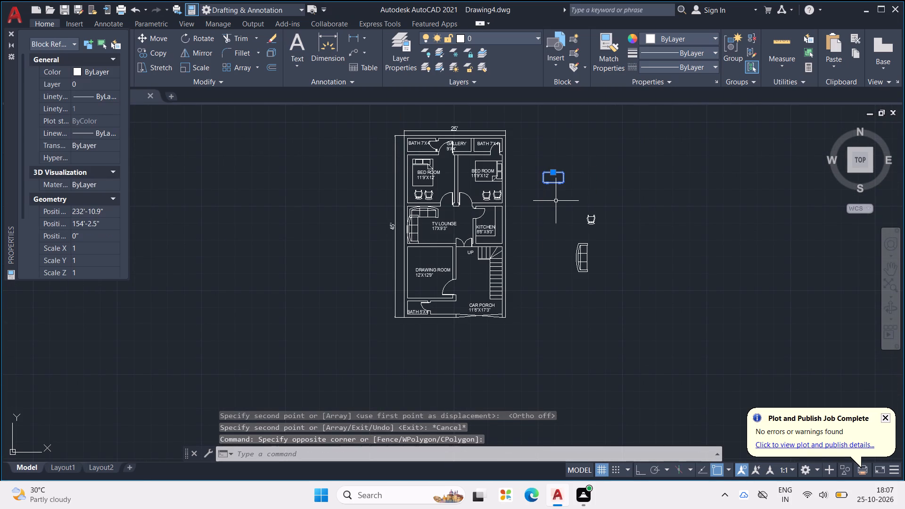
{"action": "key", "text": "r"}
{"action": "type", "text": "O"}
{"action": "key", "text": "space"}
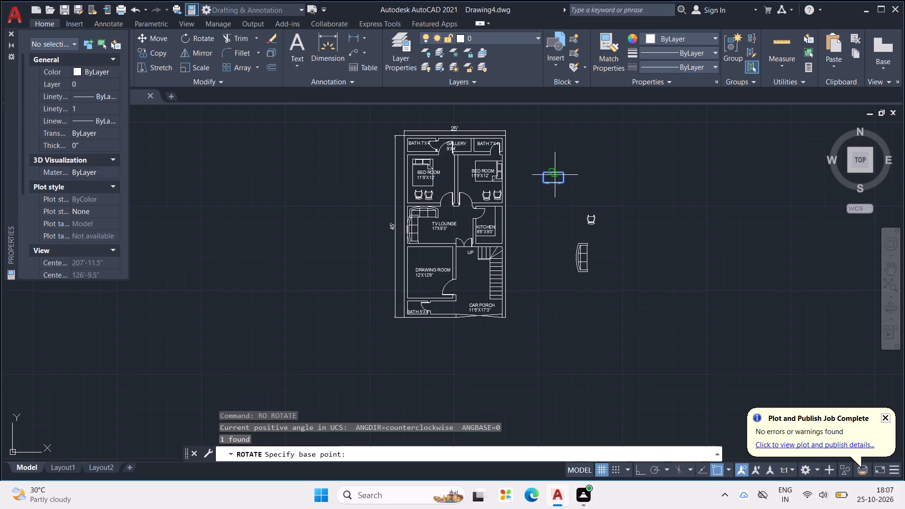
{"action": "left_click", "coordinate": [560, 169]}
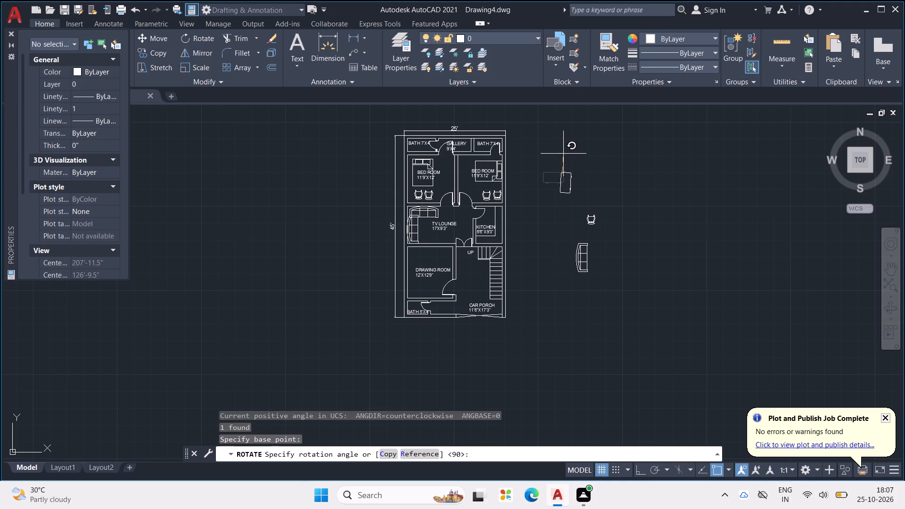
{"action": "key", "text": "F8"}
{"action": "left_click", "coordinate": [561, 155]}
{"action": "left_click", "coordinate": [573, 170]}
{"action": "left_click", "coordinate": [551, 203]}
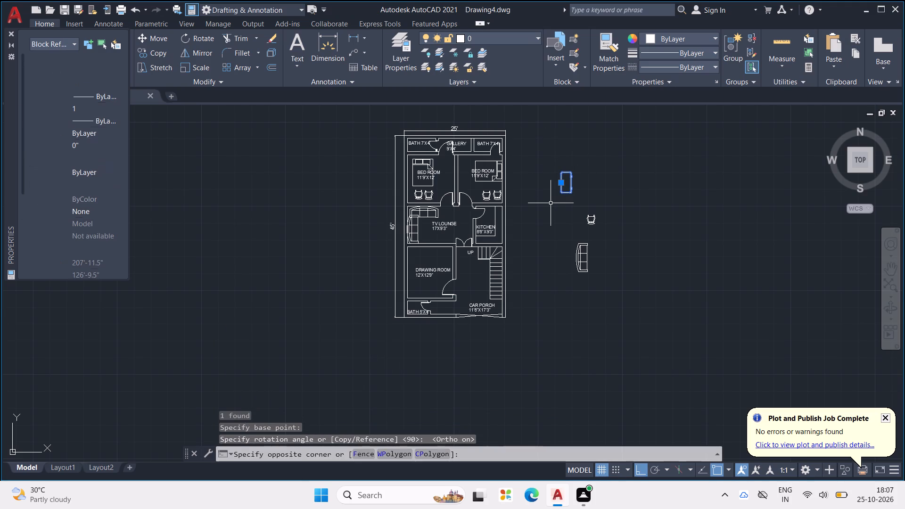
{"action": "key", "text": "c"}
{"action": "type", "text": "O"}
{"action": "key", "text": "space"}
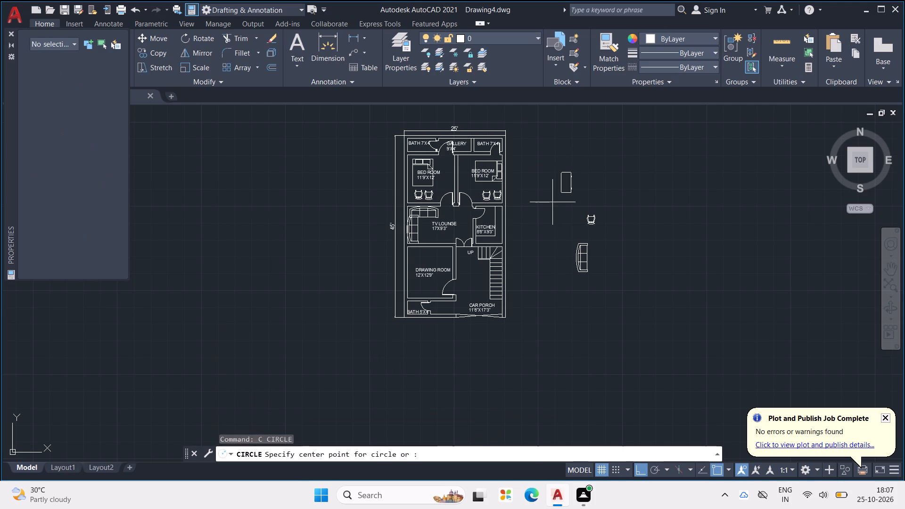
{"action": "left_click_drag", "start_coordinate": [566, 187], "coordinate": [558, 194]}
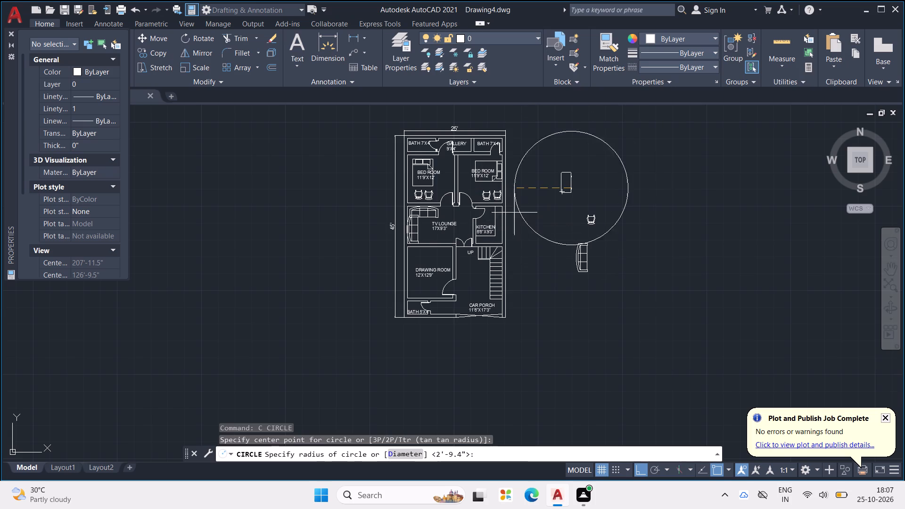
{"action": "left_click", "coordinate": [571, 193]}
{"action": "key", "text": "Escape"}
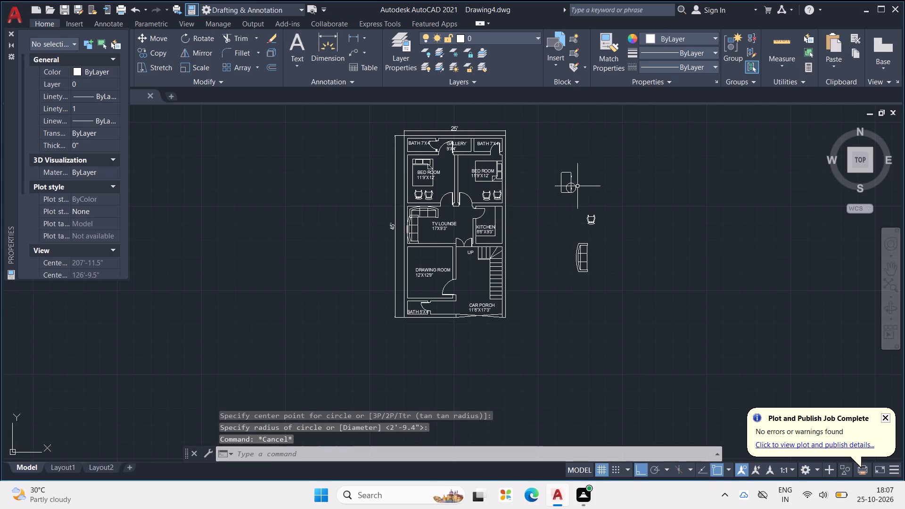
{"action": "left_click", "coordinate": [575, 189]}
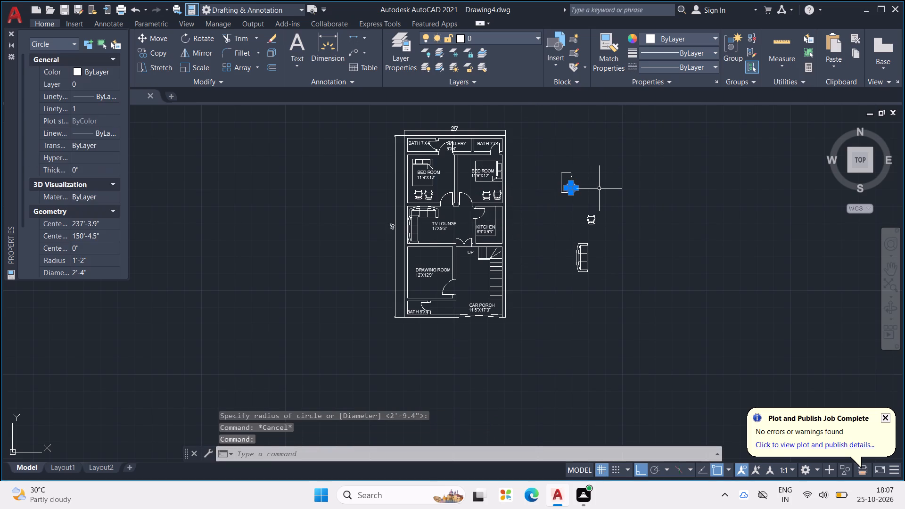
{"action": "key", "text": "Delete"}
Copy the rotated table by its long side's midpoint into the TV lounge in front of the left-wall sofa, with Ortho off.
{"action": "left_click", "coordinate": [577, 164]}
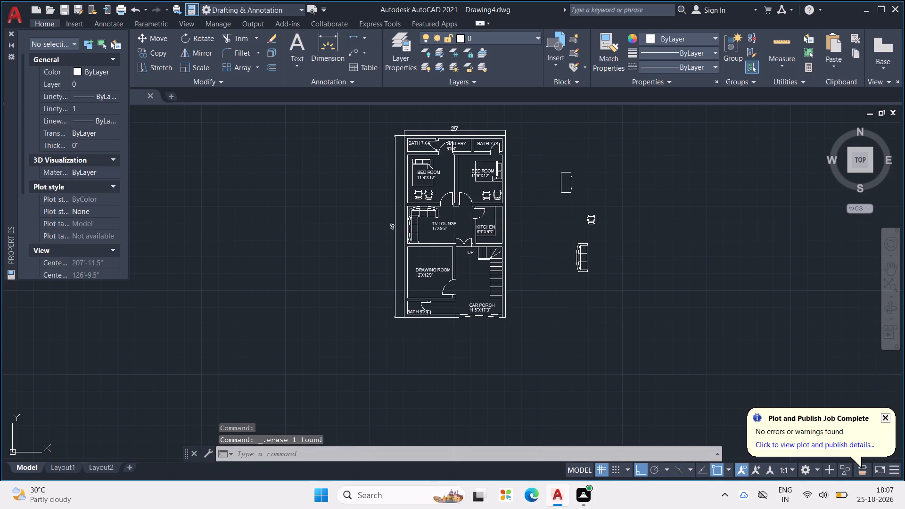
{"action": "left_click", "coordinate": [559, 205]}
{"action": "type", "text": "CO"}
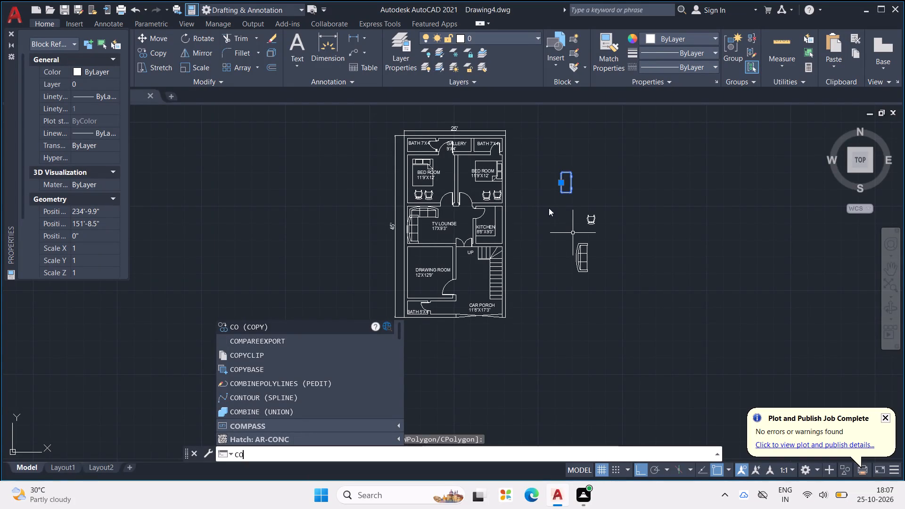
{"action": "key", "text": "space"}
{"action": "left_click", "coordinate": [561, 184]}
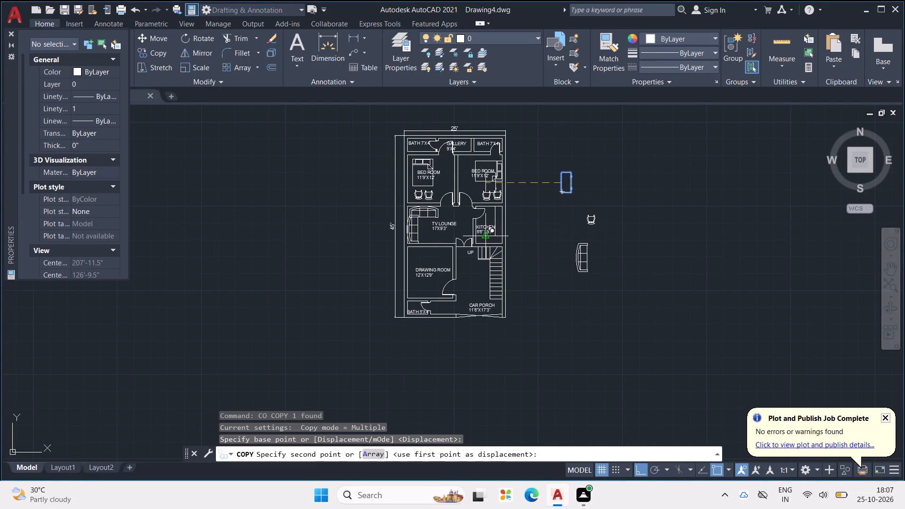
{"action": "key", "text": "F8"}
{"action": "scroll", "coordinate": [428, 231], "scroll_direction": "up", "scroll_amount": 3}
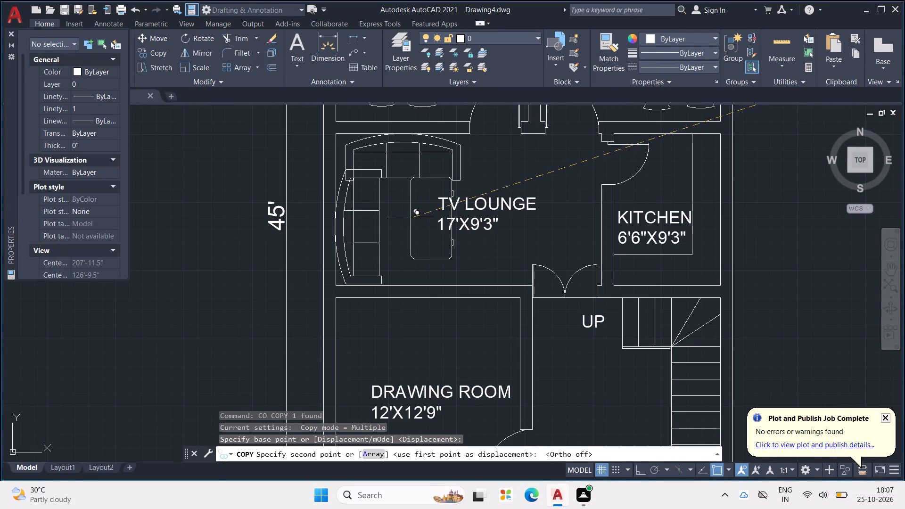
{"action": "left_click", "coordinate": [389, 230]}
{"action": "key", "text": "Escape"}
Copy the TV lounge's left-wall sofa to the drawing room's left wall, near its lower corner, and end the copy.
{"action": "middle_click_drag", "start_coordinate": [469, 255], "coordinate": [465, 249]}
{"action": "scroll", "coordinate": [469, 255], "scroll_direction": "down", "scroll_amount": 1}
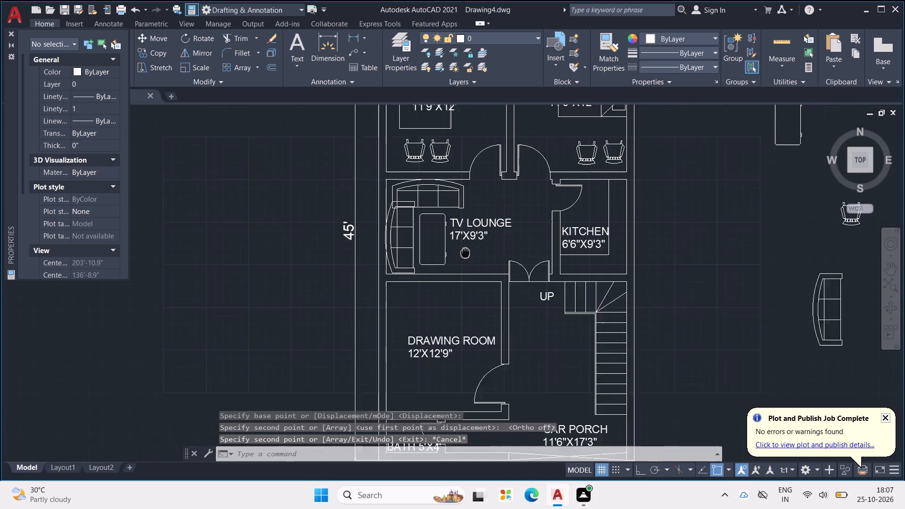
{"action": "middle_click_drag", "start_coordinate": [465, 249], "coordinate": [483, 221]}
{"action": "scroll", "coordinate": [469, 226], "scroll_direction": "down", "scroll_amount": 1}
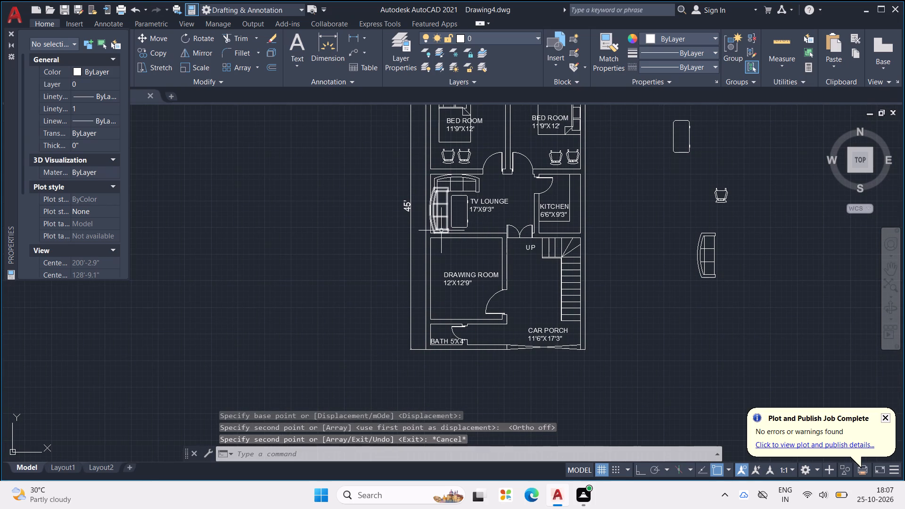
{"action": "left_click", "coordinate": [442, 230]}
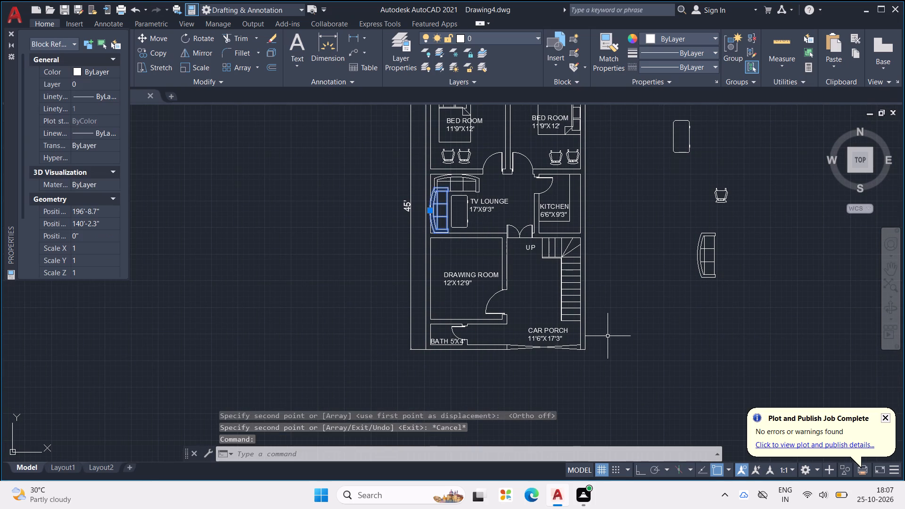
{"action": "key", "text": "c"}
{"action": "key", "text": "o"}
{"action": "key", "text": "space"}
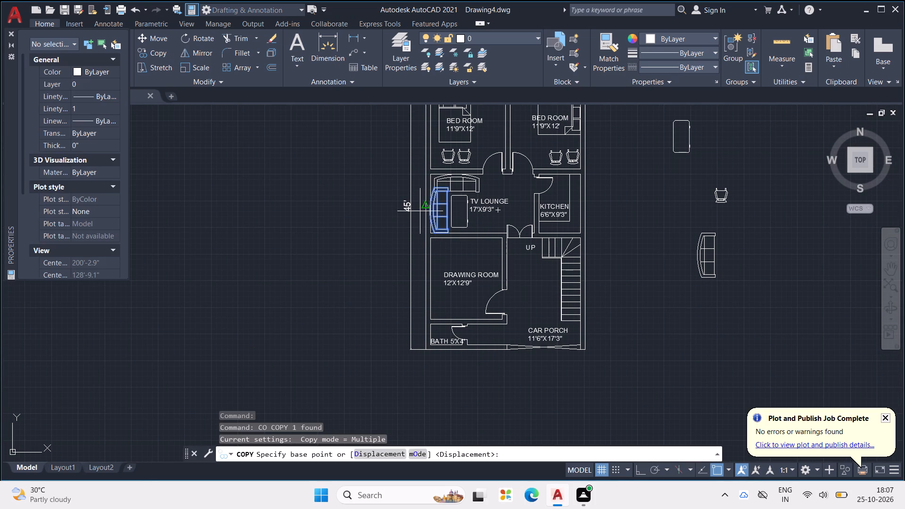
{"action": "left_click_drag", "start_coordinate": [429, 220], "coordinate": [433, 225]}
{"action": "scroll", "coordinate": [447, 297], "scroll_direction": "up", "scroll_amount": 2}
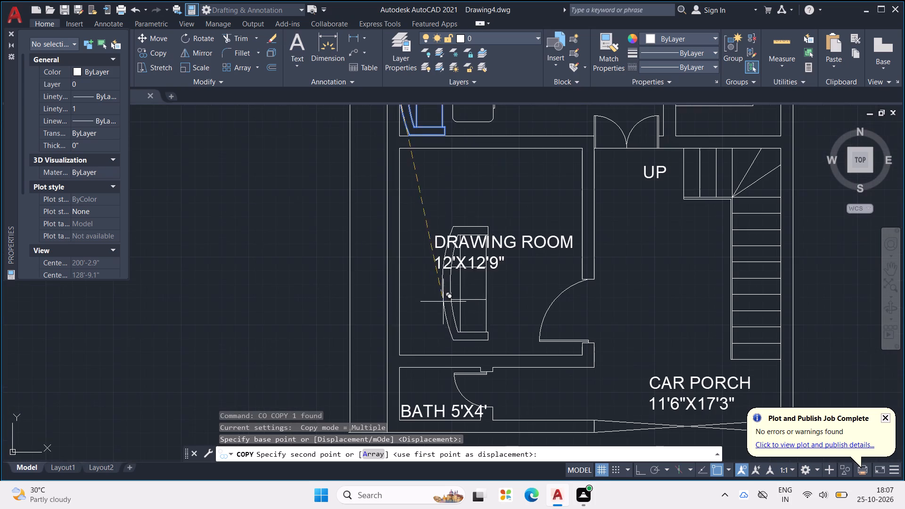
{"action": "left_click", "coordinate": [404, 310]}
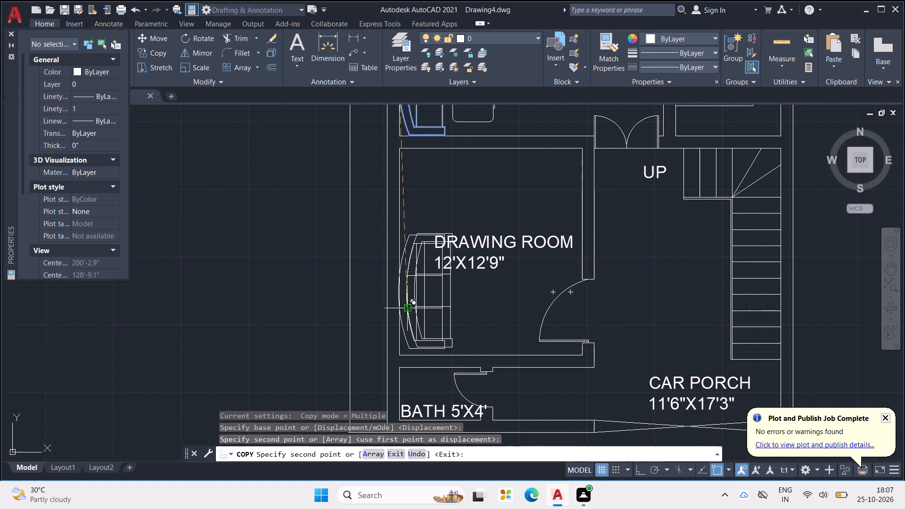
{"action": "key", "text": "grave"}
{"action": "key", "text": "Escape"}
{"action": "key", "text": "Escape"}
Copy the TV lounge's upper sofa into the drawing room with its back toward the upper wall, and end the copy.
{"action": "scroll", "coordinate": [470, 237], "scroll_direction": "down", "scroll_amount": 1}
{"action": "middle_click_drag", "start_coordinate": [469, 239], "coordinate": [463, 312]}
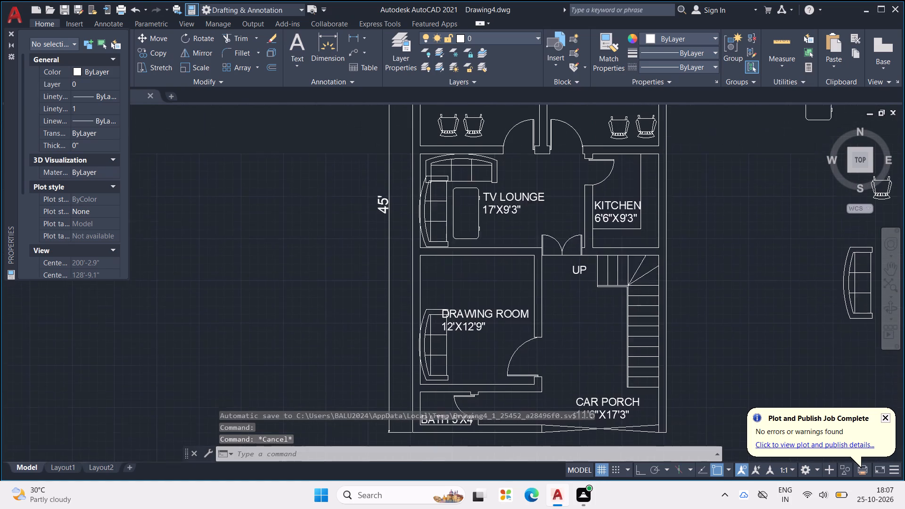
{"action": "middle_click_drag", "start_coordinate": [463, 312], "coordinate": [463, 310]}
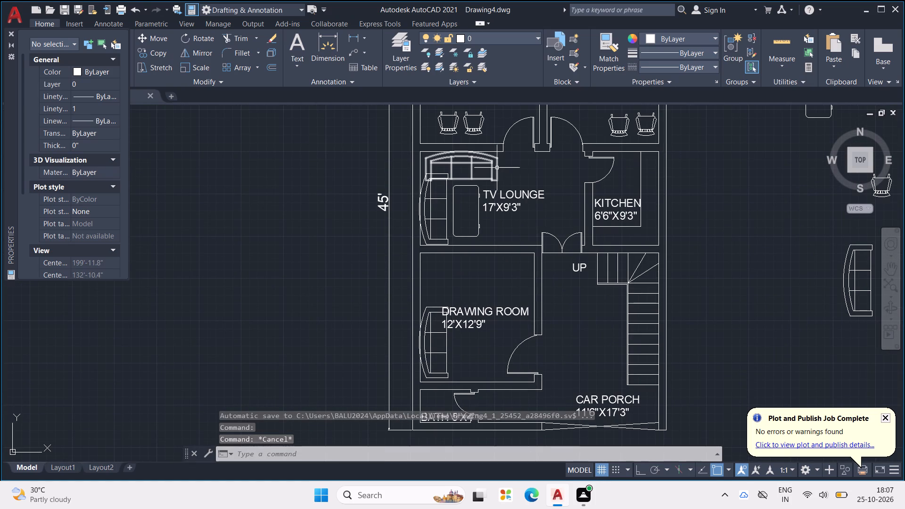
{"action": "left_click", "coordinate": [496, 169]}
{"action": "key", "text": "c"}
{"action": "key", "text": "o"}
{"action": "key", "text": "space"}
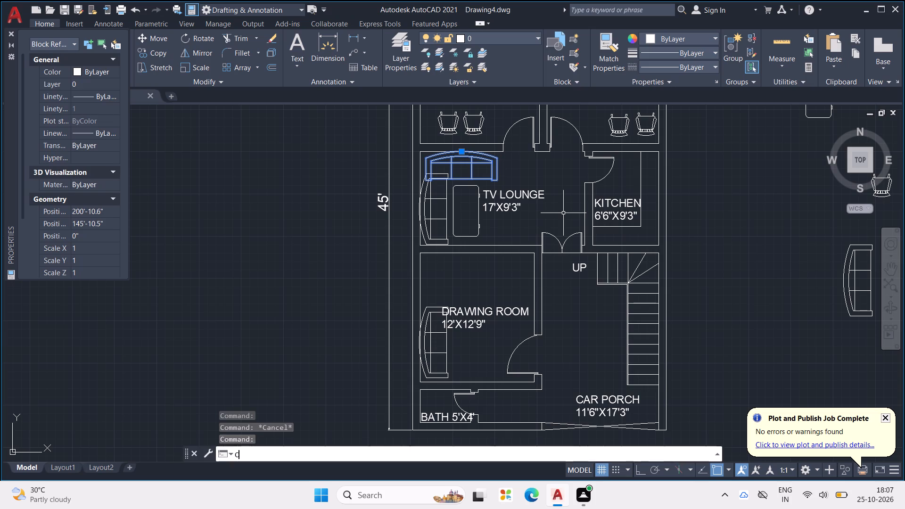
{"action": "left_click", "coordinate": [494, 159]}
{"action": "scroll", "coordinate": [495, 270], "scroll_direction": "up", "scroll_amount": 2}
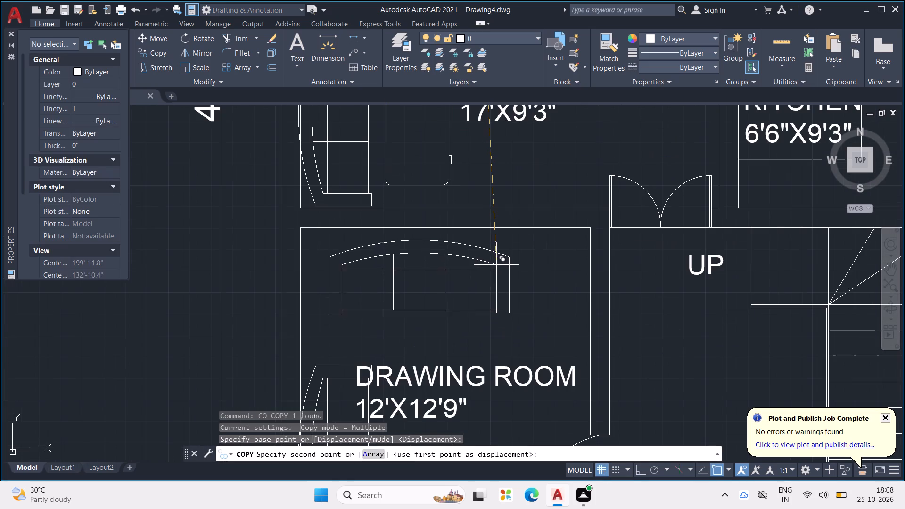
{"action": "left_click", "coordinate": [497, 259]}
{"action": "key", "text": "Escape"}
{"action": "key", "text": "Escape"}
Delete the three leftover source blocks outside the plan: the table, the rocking chair and the sofa.
{"action": "scroll", "coordinate": [517, 263], "scroll_direction": "down", "scroll_amount": 4}
{"action": "left_click_drag", "start_coordinate": [711, 192], "coordinate": [704, 193]}
{"action": "left_click", "coordinate": [621, 348]}
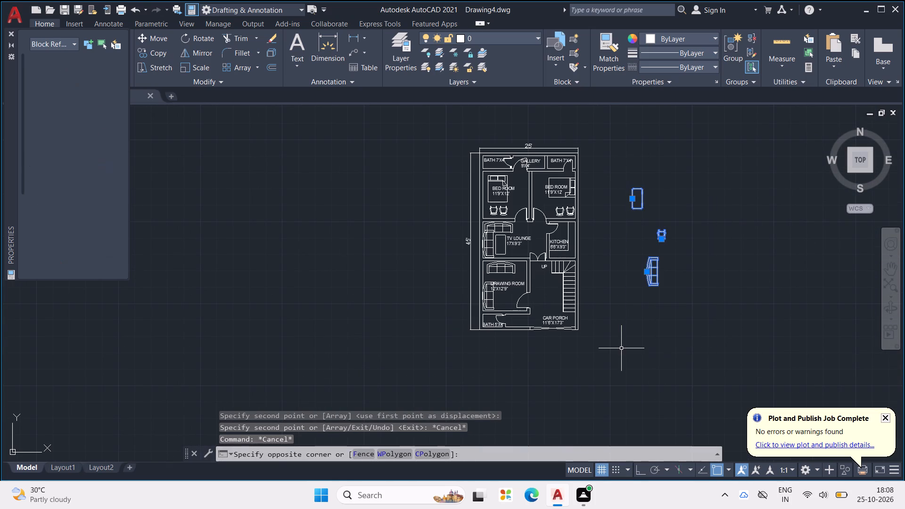
{"action": "key", "text": "Delete"}
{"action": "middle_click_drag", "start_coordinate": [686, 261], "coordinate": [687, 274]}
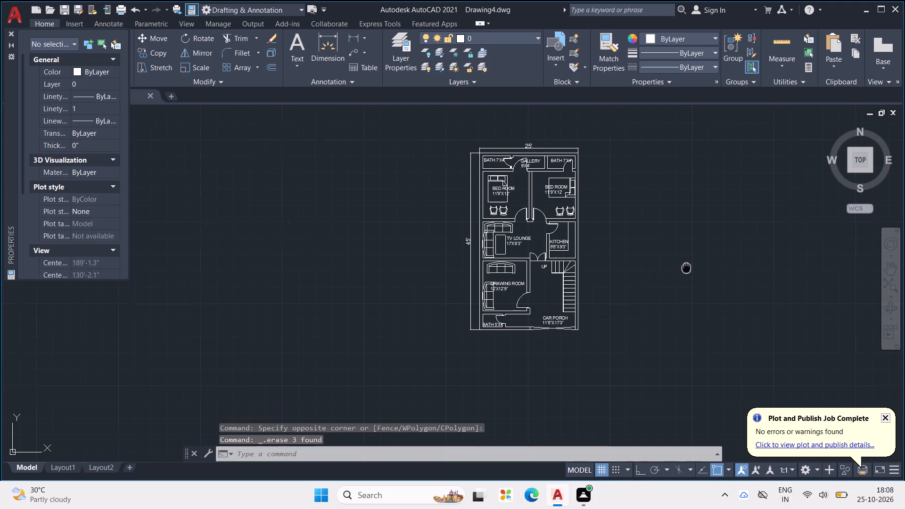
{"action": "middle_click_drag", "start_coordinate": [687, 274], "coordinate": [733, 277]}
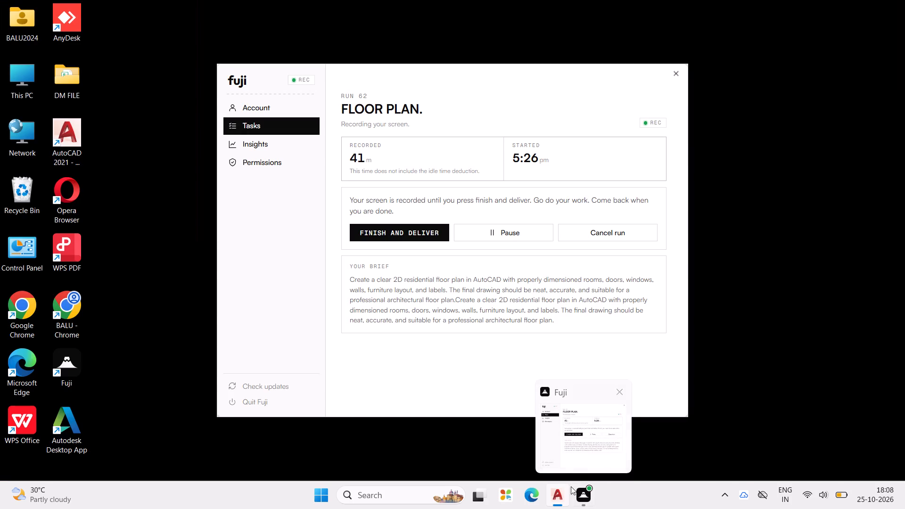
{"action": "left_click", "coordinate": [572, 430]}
Start a hatch with pattern ANSI31 in colour 41,49,137 and apply it inside the plan's outer wall.
{"action": "middle_click_drag", "start_coordinate": [565, 383], "coordinate": [596, 413]}
{"action": "scroll", "coordinate": [594, 318], "scroll_direction": "up", "scroll_amount": 2}
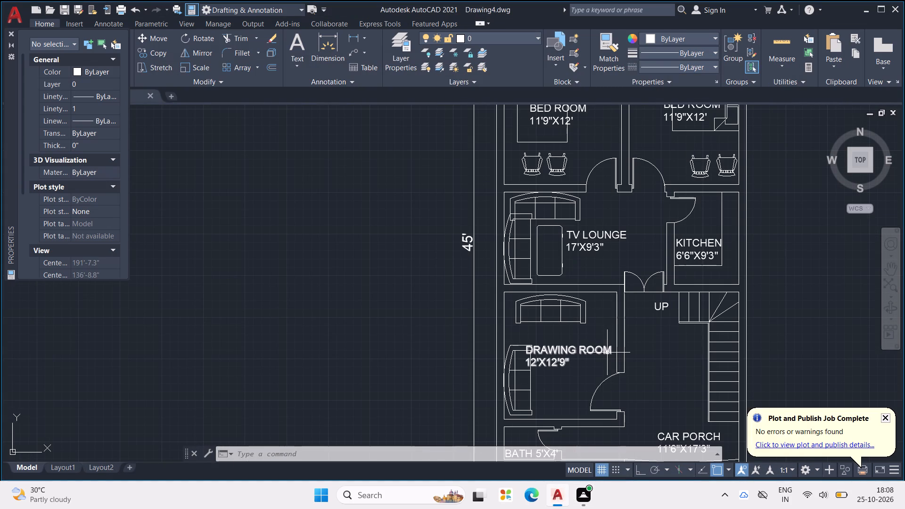
{"action": "type", "text": "H"}
{"action": "key", "text": "space"}
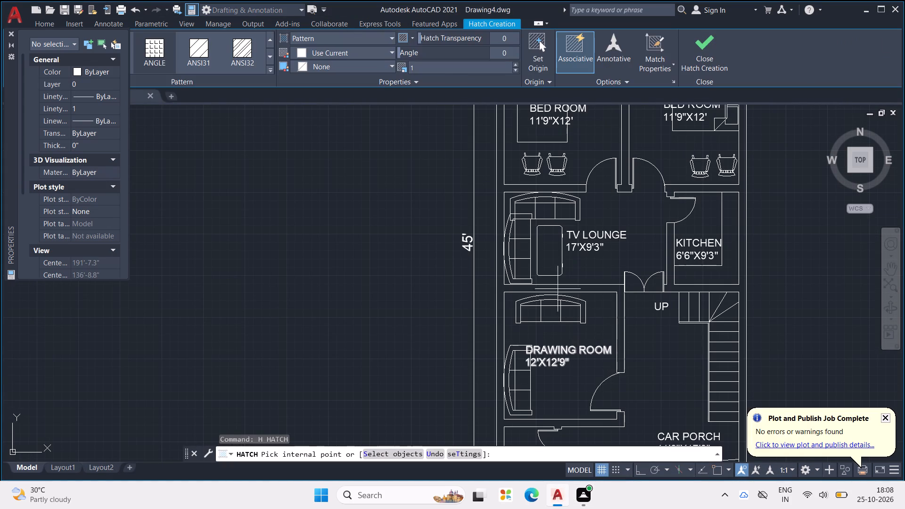
{"action": "left_click", "coordinate": [204, 51]}
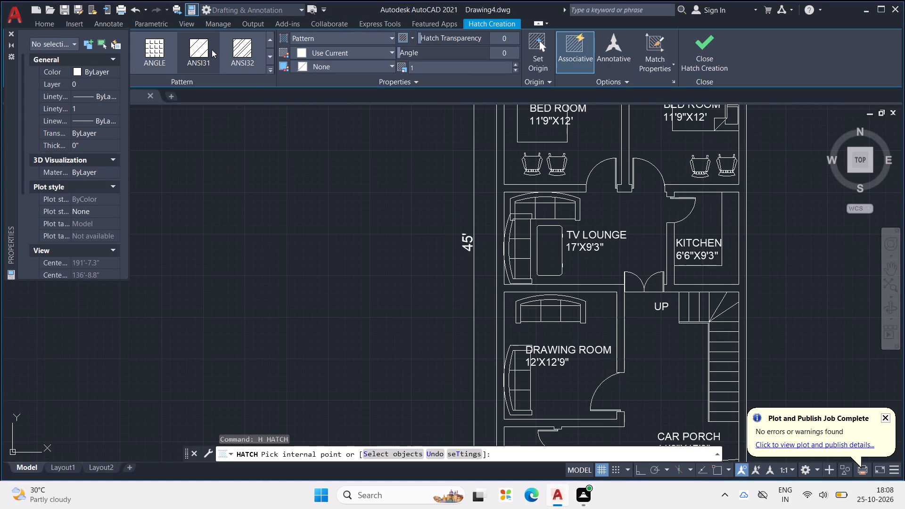
{"action": "left_click", "coordinate": [338, 56]}
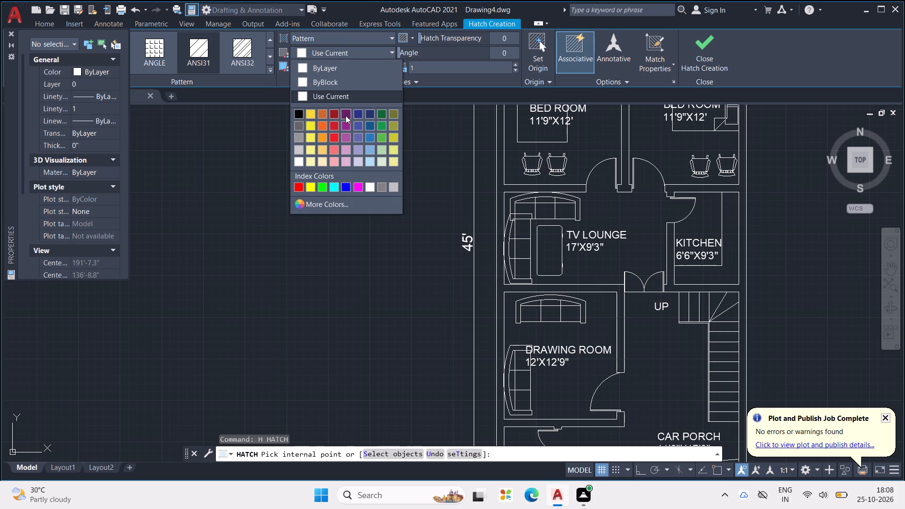
{"action": "left_click", "coordinate": [356, 115]}
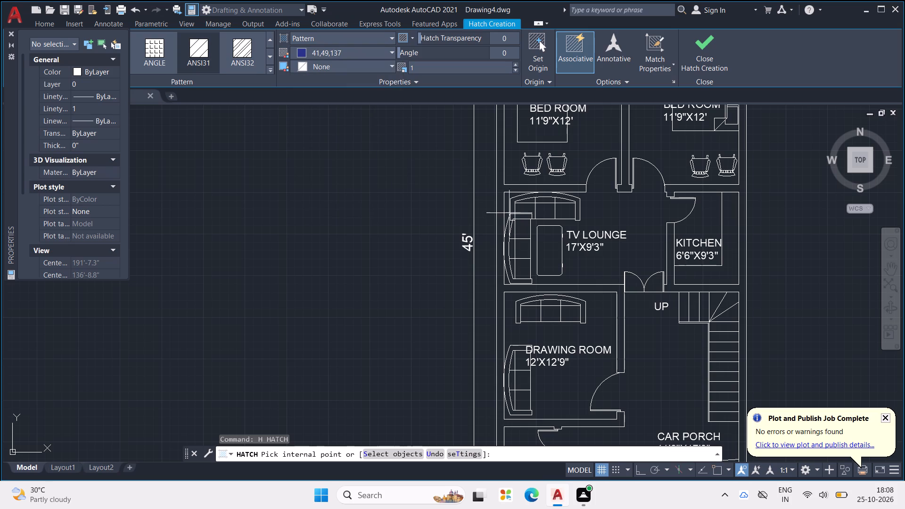
{"action": "left_click", "coordinate": [500, 206]}
Extend the ANSI31 hatch to the wall between the two bedrooms and the wall below the gallery and right bath, and end the hatch.
{"action": "middle_click_drag", "start_coordinate": [615, 197], "coordinate": [592, 244]}
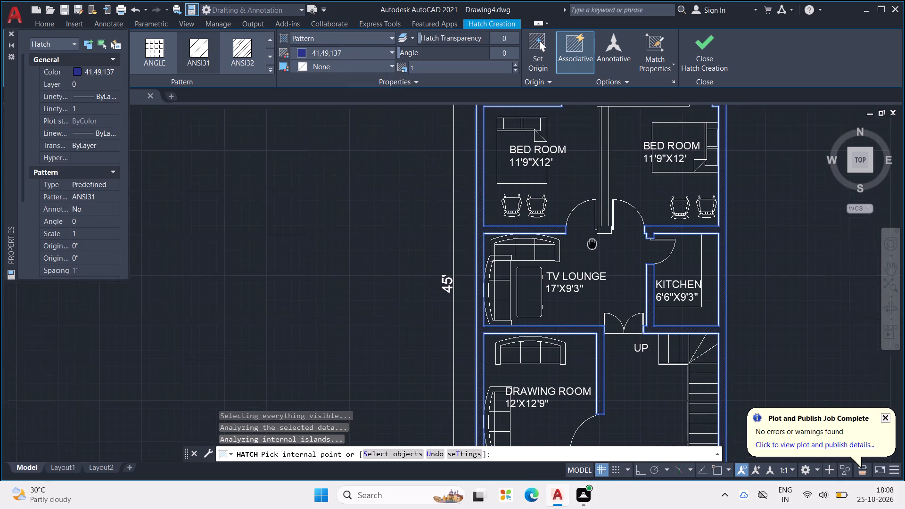
{"action": "middle_click_drag", "start_coordinate": [592, 244], "coordinate": [590, 251]}
{"action": "left_click", "coordinate": [600, 191]}
{"action": "middle_click_drag", "start_coordinate": [619, 189], "coordinate": [618, 193]}
{"action": "scroll", "coordinate": [619, 191], "scroll_direction": "down", "scroll_amount": 1}
{"action": "middle_click_drag", "start_coordinate": [618, 193], "coordinate": [594, 240]}
{"action": "scroll", "coordinate": [600, 187], "scroll_direction": "up", "scroll_amount": 4}
{"action": "left_click", "coordinate": [618, 214]}
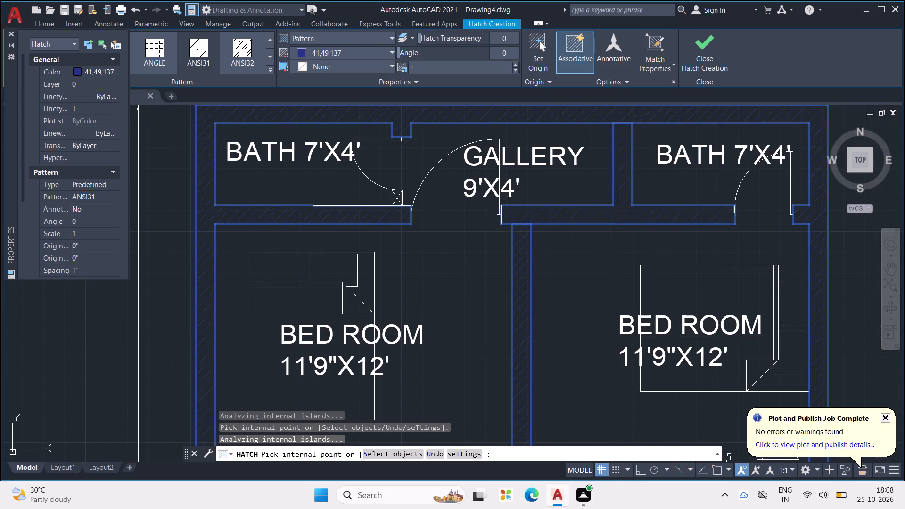
{"action": "scroll", "coordinate": [618, 215], "scroll_direction": "down", "scroll_amount": 3}
{"action": "middle_click_drag", "start_coordinate": [749, 251], "coordinate": [668, 117]}
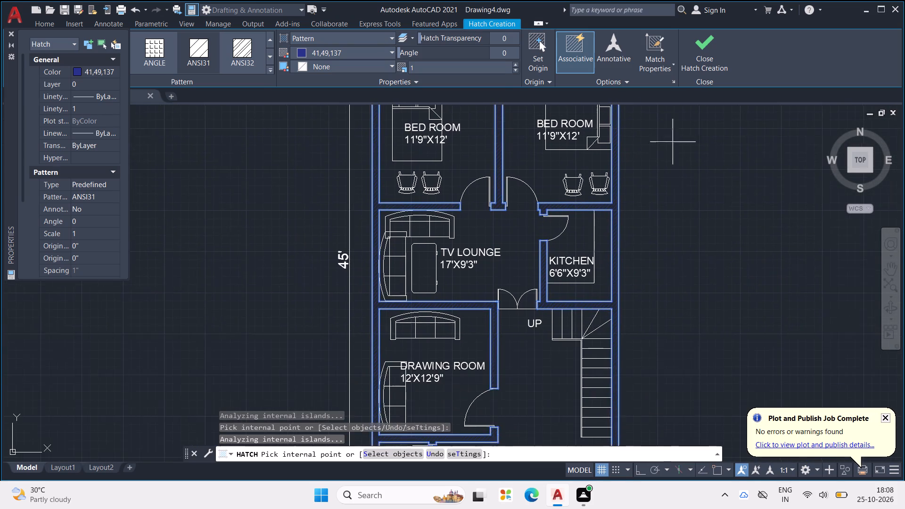
{"action": "scroll", "coordinate": [691, 210], "scroll_direction": "down", "scroll_amount": 1}
{"action": "middle_click_drag", "start_coordinate": [692, 217], "coordinate": [678, 171]}
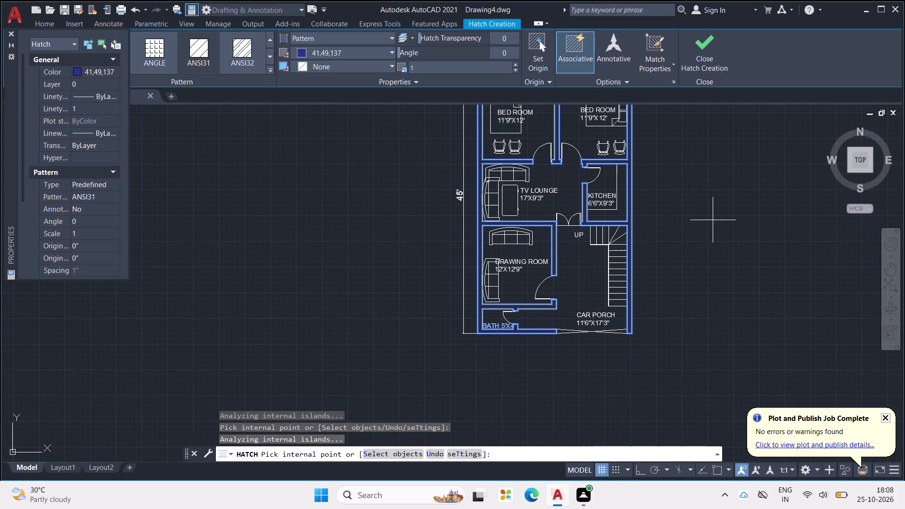
{"action": "key", "text": "Escape"}
{"action": "key", "text": "Escape"}
{"action": "key", "text": "Escape"}
Change the colour of all eleven text labels in the plan, including the room names and UP, to 153,27,30, and clear the selection.
{"action": "scroll", "coordinate": [543, 222], "scroll_direction": "up", "scroll_amount": 2}
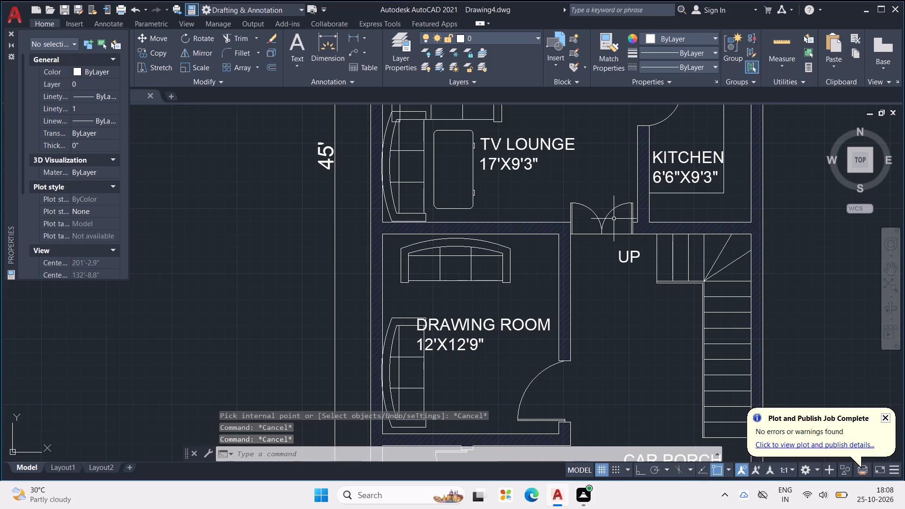
{"action": "scroll", "coordinate": [600, 265], "scroll_direction": "down", "scroll_amount": 3}
{"action": "middle_click_drag", "start_coordinate": [634, 321], "coordinate": [605, 300]}
{"action": "scroll", "coordinate": [559, 246], "scroll_direction": "up", "scroll_amount": 1}
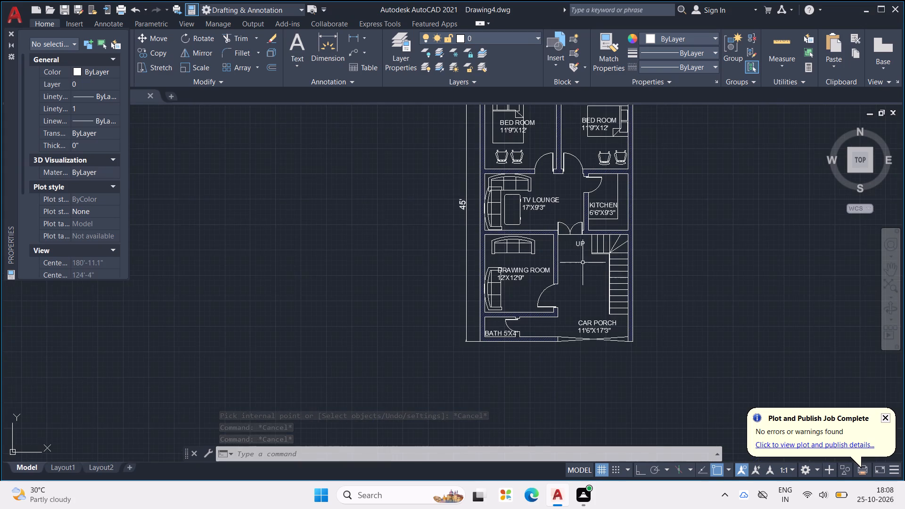
{"action": "middle_click_drag", "start_coordinate": [597, 273], "coordinate": [568, 309]}
{"action": "scroll", "coordinate": [516, 346], "scroll_direction": "up", "scroll_amount": 2}
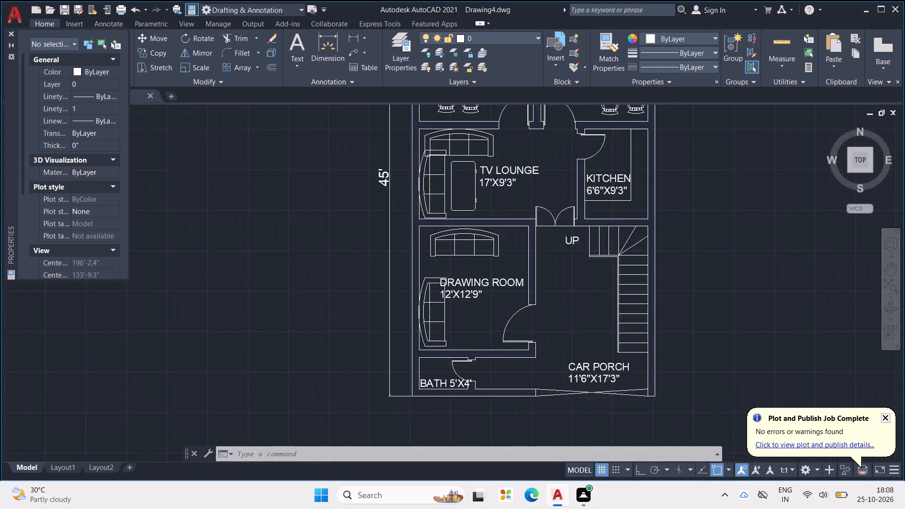
{"action": "left_click", "coordinate": [453, 273]}
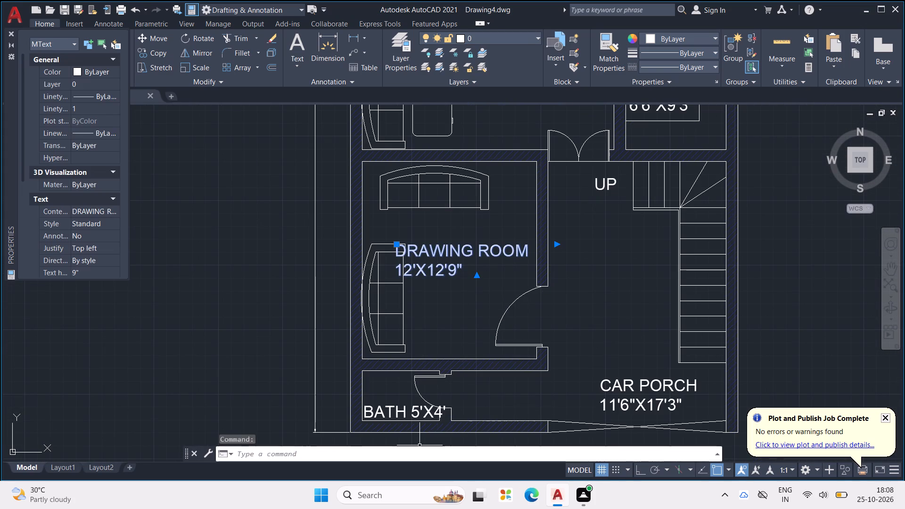
{"action": "left_click", "coordinate": [410, 410]}
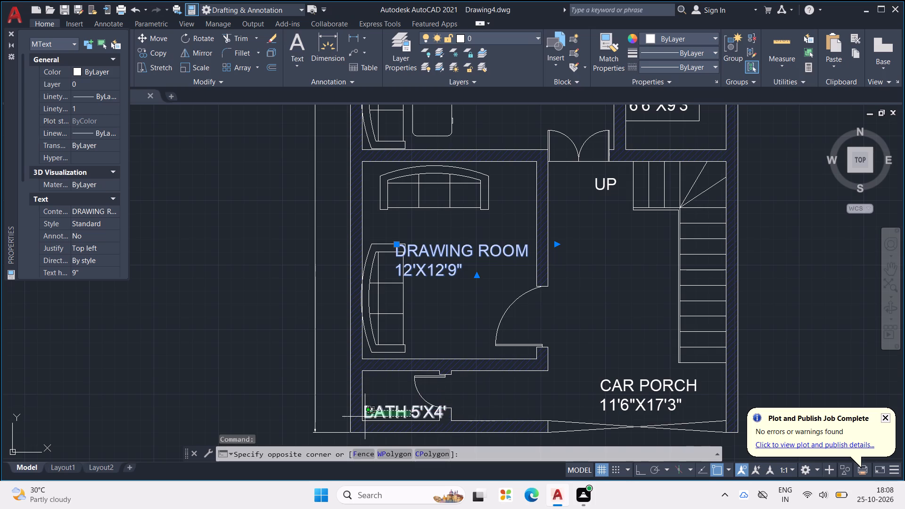
{"action": "left_click", "coordinate": [388, 416]}
{"action": "left_click", "coordinate": [630, 388]}
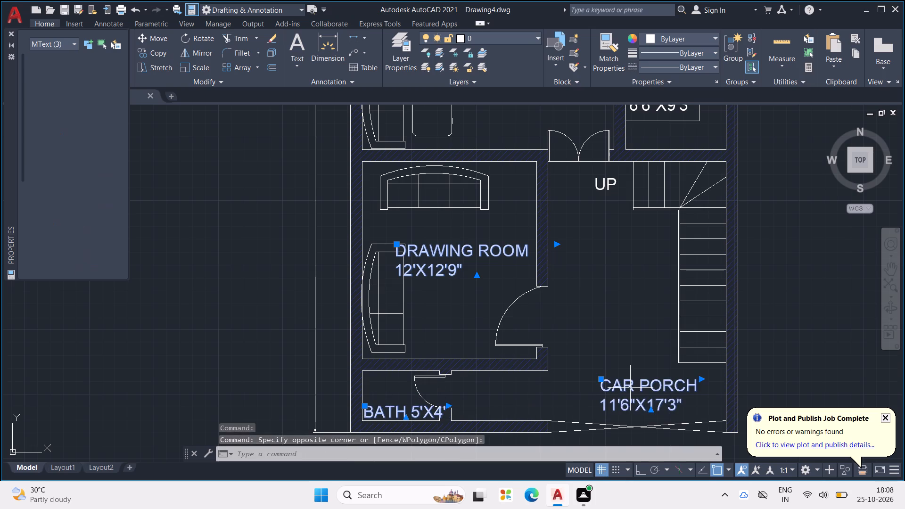
{"action": "middle_click_drag", "start_coordinate": [657, 347], "coordinate": [641, 422]}
{"action": "scroll", "coordinate": [641, 433], "scroll_direction": "down", "scroll_amount": 1}
{"action": "left_click", "coordinate": [615, 317]}
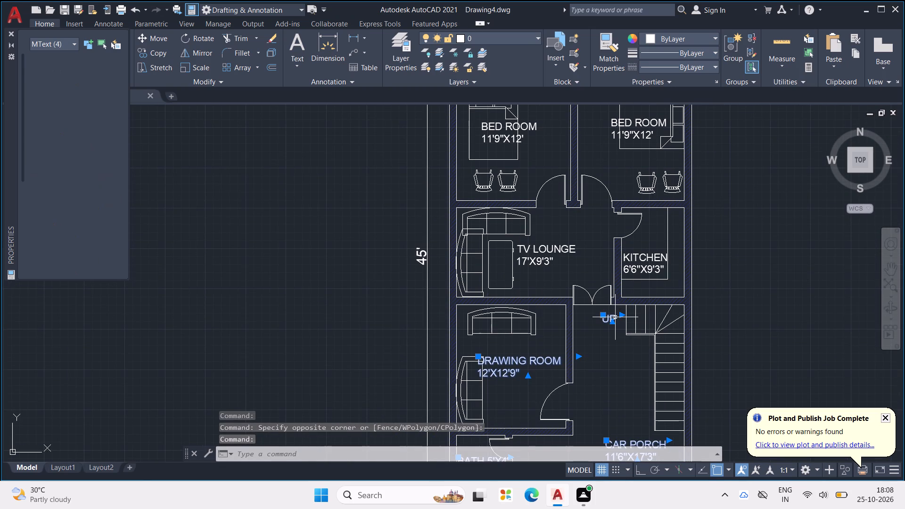
{"action": "left_click", "coordinate": [548, 252]}
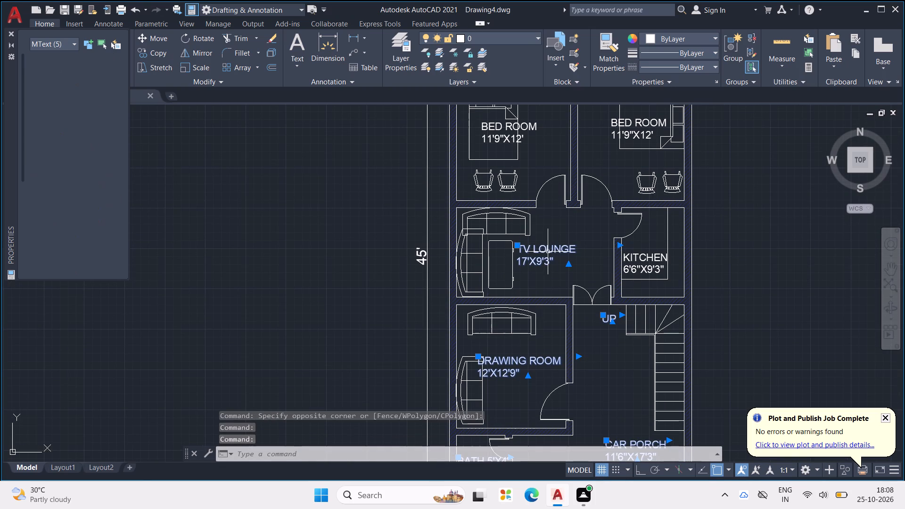
{"action": "left_click", "coordinate": [651, 272]}
{"action": "middle_click_drag", "start_coordinate": [647, 246], "coordinate": [641, 315]}
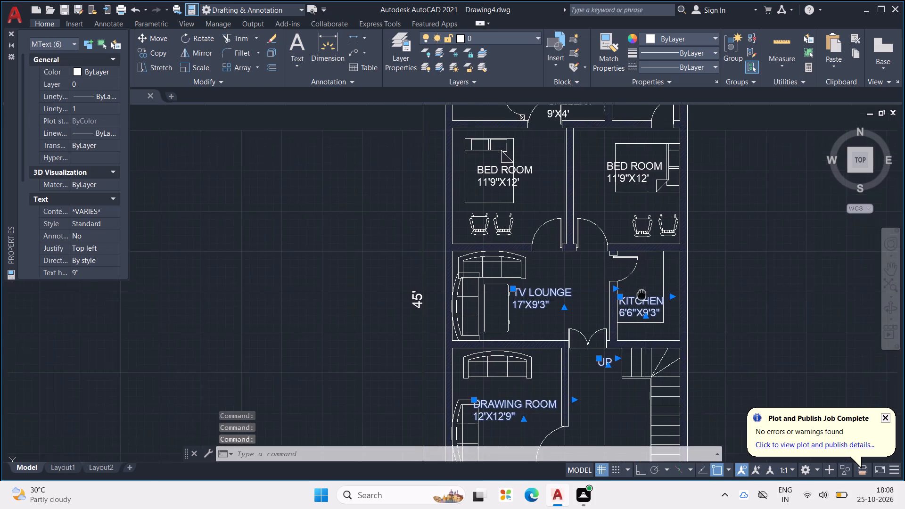
{"action": "middle_click_drag", "start_coordinate": [641, 315], "coordinate": [639, 345]}
{"action": "left_click", "coordinate": [634, 228]}
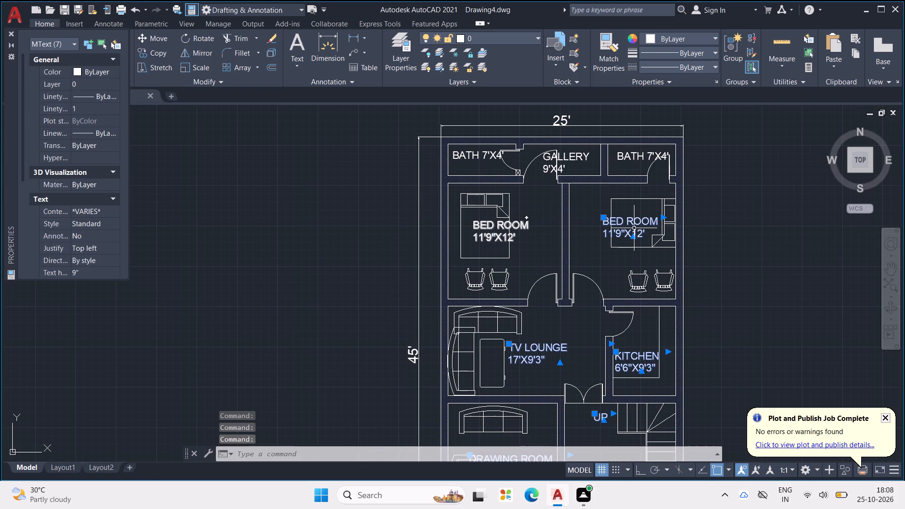
{"action": "left_click", "coordinate": [524, 228]}
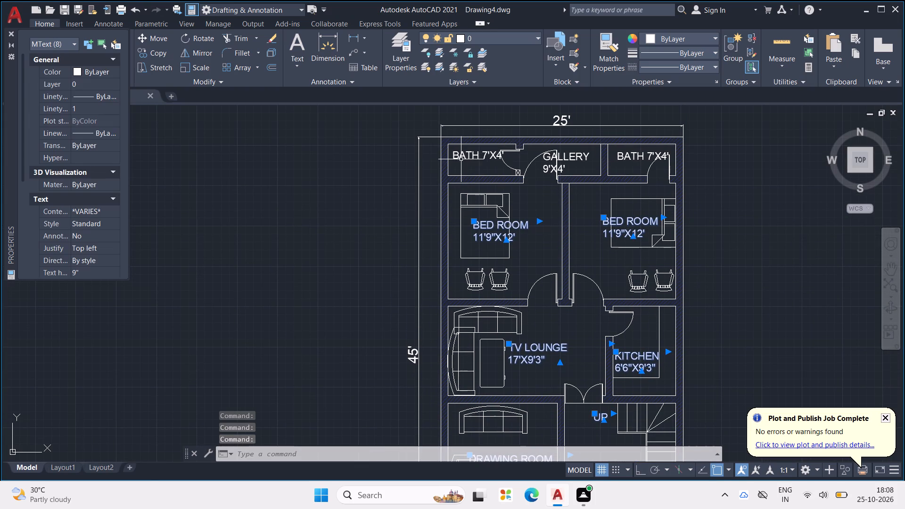
{"action": "left_click", "coordinate": [463, 159]}
{"action": "left_click", "coordinate": [581, 159]}
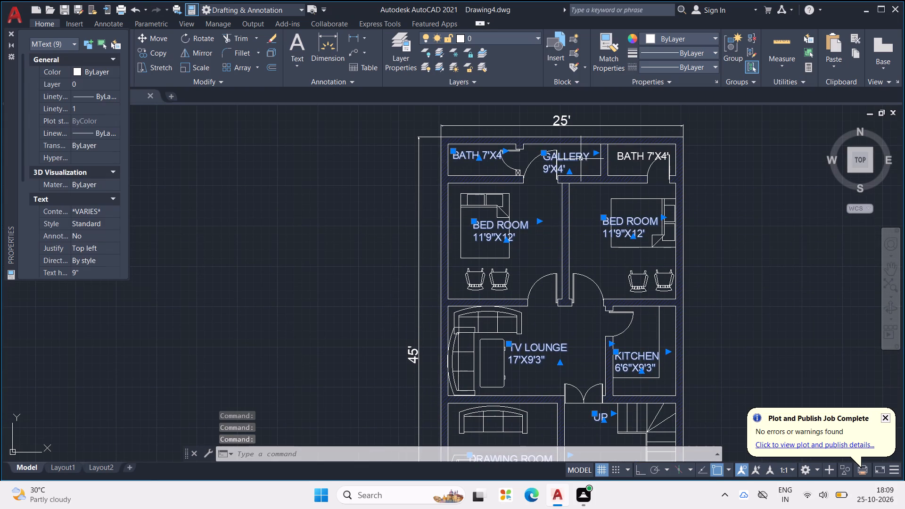
{"action": "left_click", "coordinate": [648, 157]}
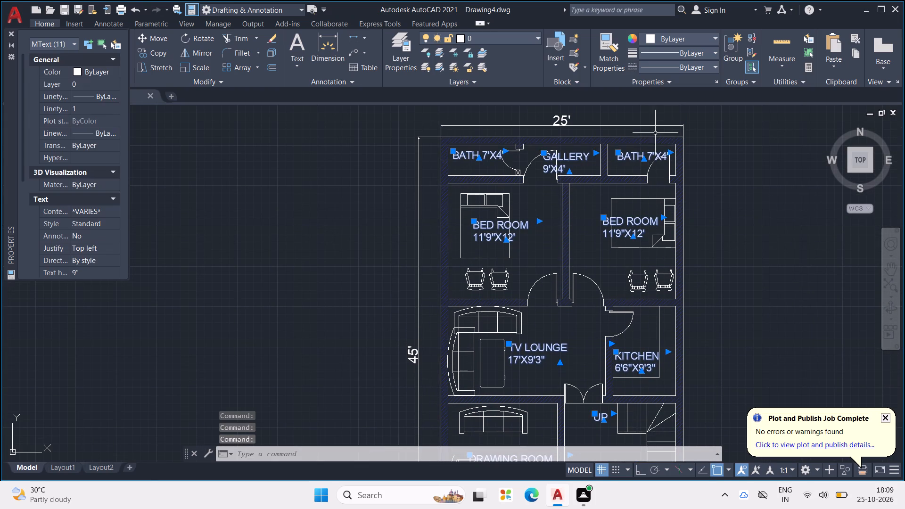
{"action": "left_click", "coordinate": [680, 37]}
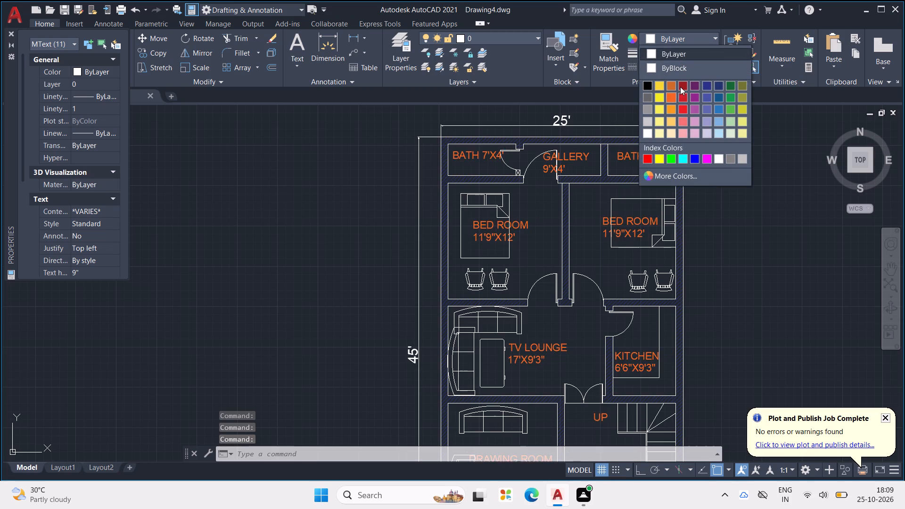
{"action": "left_click", "coordinate": [681, 86]}
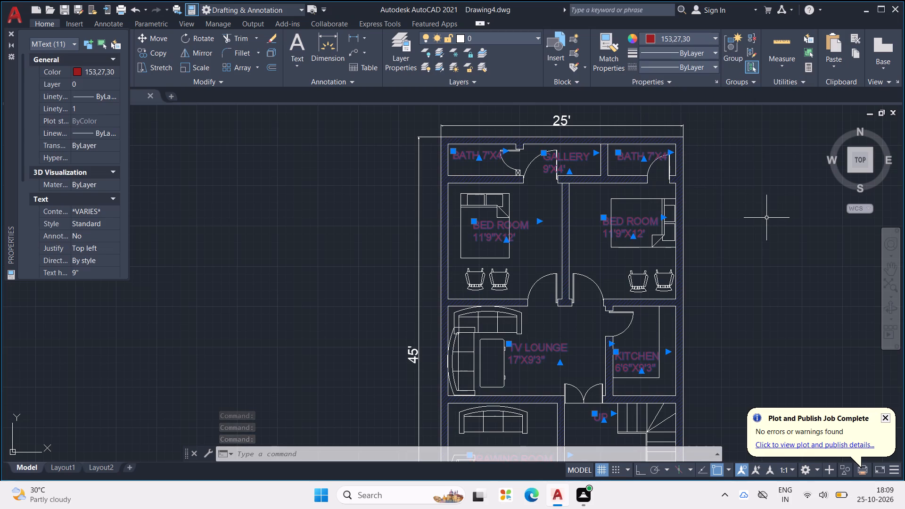
{"action": "key", "text": "Escape"}
{"action": "key", "text": "Escape"}
Save the drawing in the Documents folder under the file name MANASA -2.
{"action": "scroll", "coordinate": [760, 230], "scroll_direction": "down", "scroll_amount": 3}
{"action": "middle_click_drag", "start_coordinate": [790, 271], "coordinate": [635, 224]}
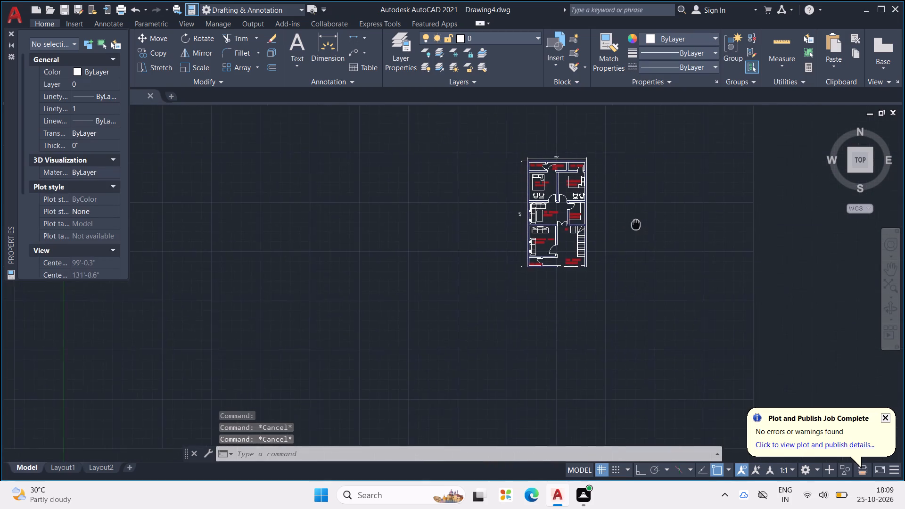
{"action": "middle_click_drag", "start_coordinate": [635, 224], "coordinate": [629, 251]}
{"action": "scroll", "coordinate": [571, 239], "scroll_direction": "up", "scroll_amount": 3}
{"action": "middle_click_drag", "start_coordinate": [575, 239], "coordinate": [581, 250]}
{"action": "scroll", "coordinate": [576, 241], "scroll_direction": "down", "scroll_amount": 1}
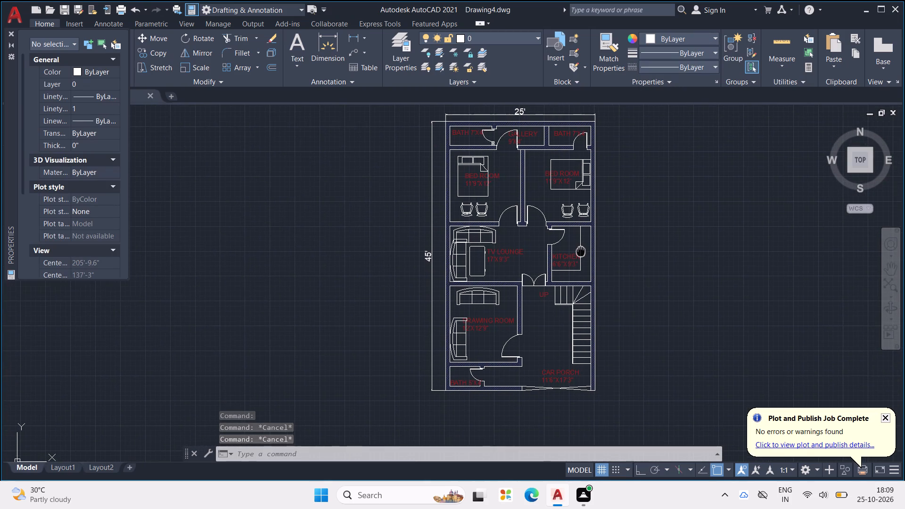
{"action": "middle_click_drag", "start_coordinate": [581, 250], "coordinate": [581, 252]}
{"action": "scroll", "coordinate": [581, 252], "scroll_direction": "down", "scroll_amount": 1}
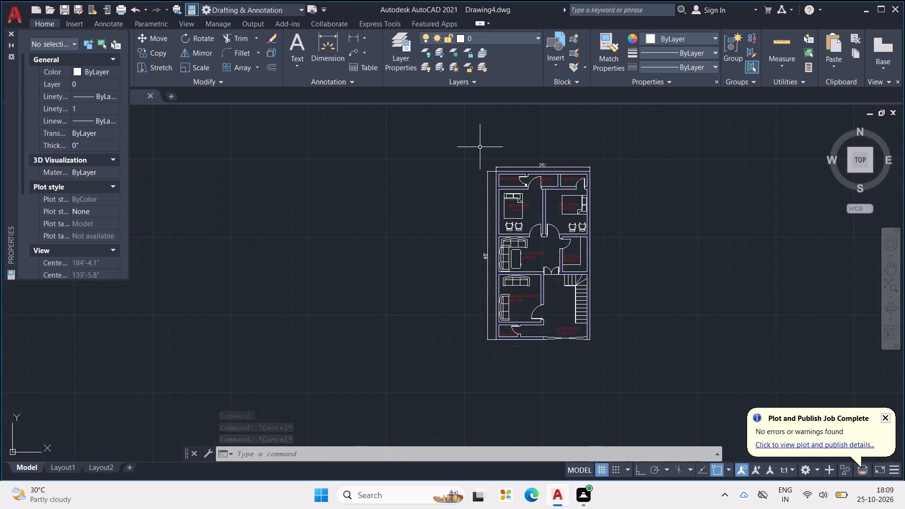
{"action": "key", "text": "ctrl+s"}
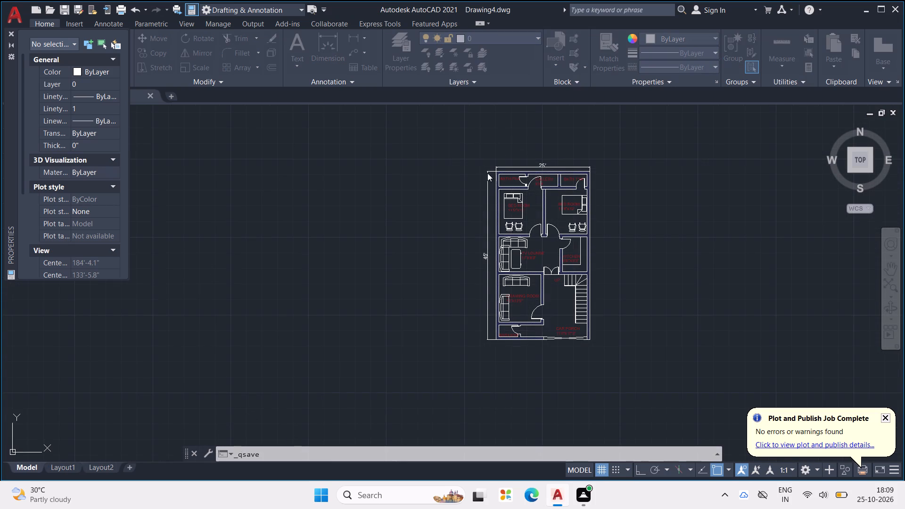
{"action": "left_click_drag", "start_coordinate": [473, 354], "coordinate": [327, 358]}
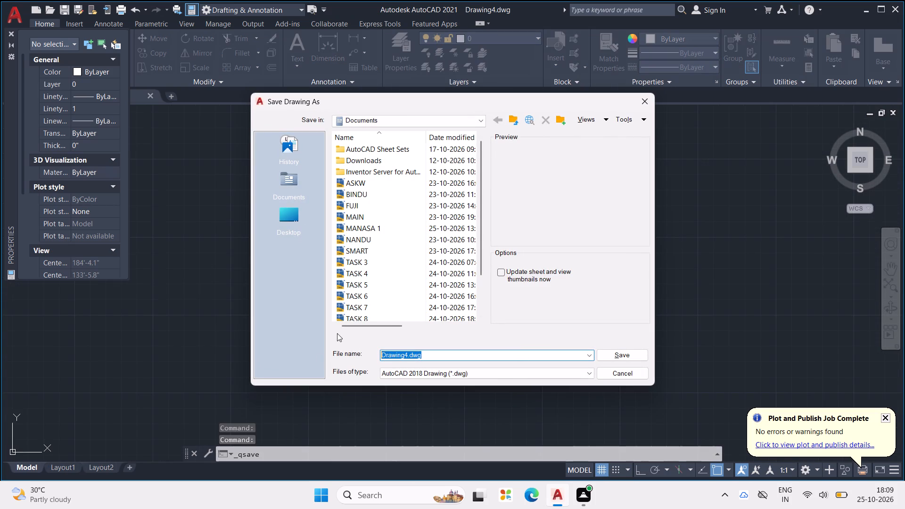
{"action": "type", "text": "MAN"}
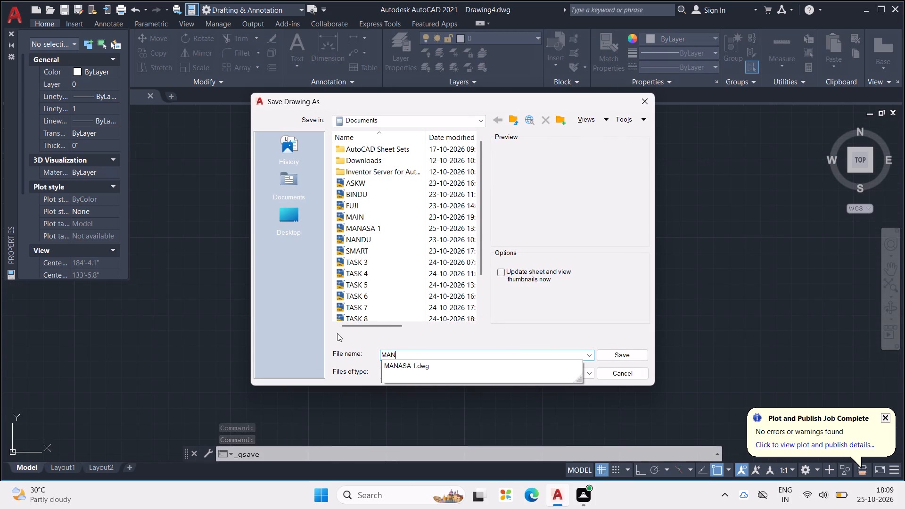
{"action": "type", "text": "ASA"}
{"action": "key", "text": "space"}
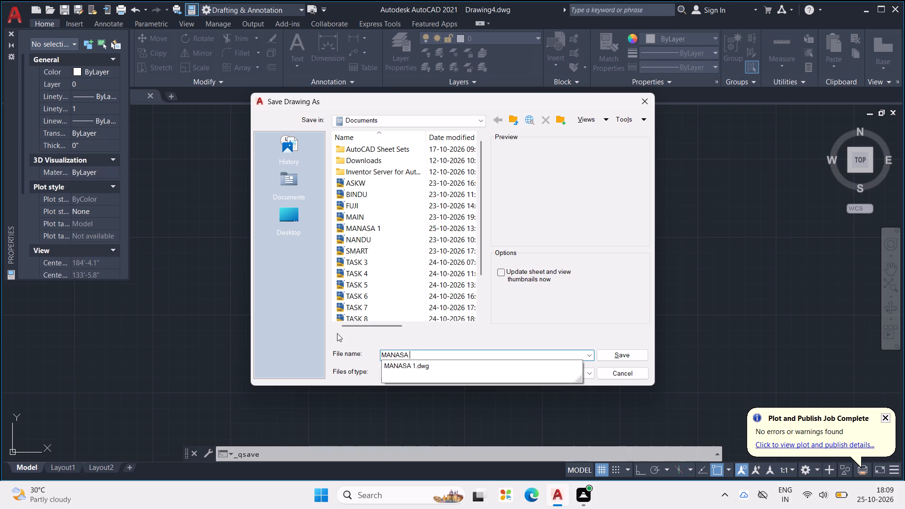
{"action": "type", "text": "-2"}
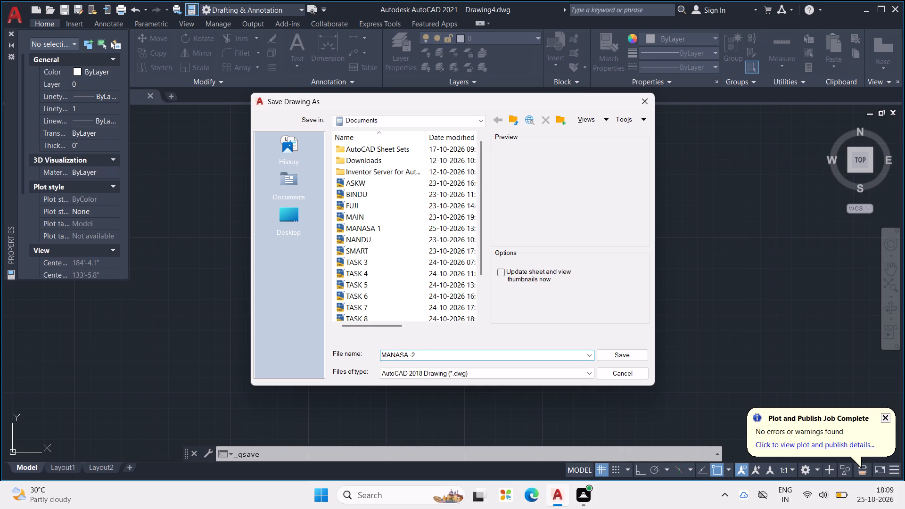
{"action": "left_click", "coordinate": [630, 356]}
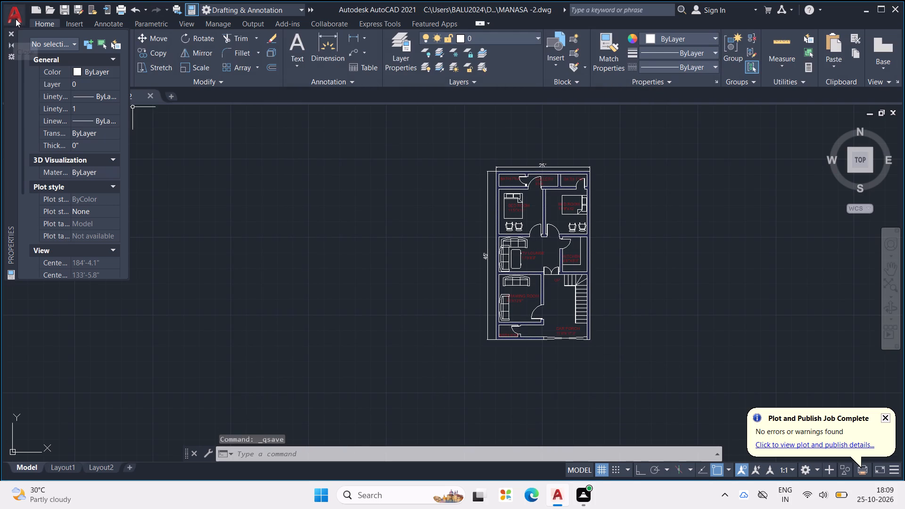
Use Save As to save the drawing once more under the same name, MANASA -2, in Documents.
{"action": "left_click", "coordinate": [16, 19]}
{"action": "left_click", "coordinate": [56, 154]}
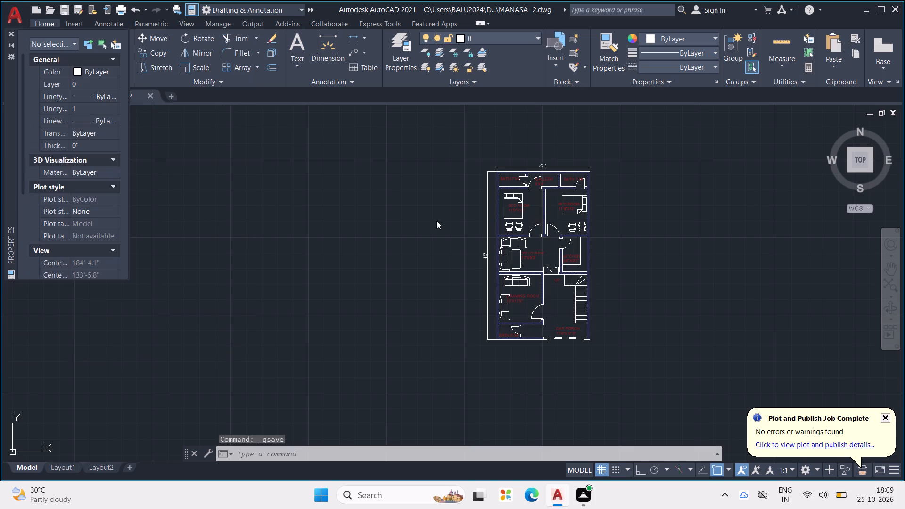
{"action": "left_click", "coordinate": [623, 353]}
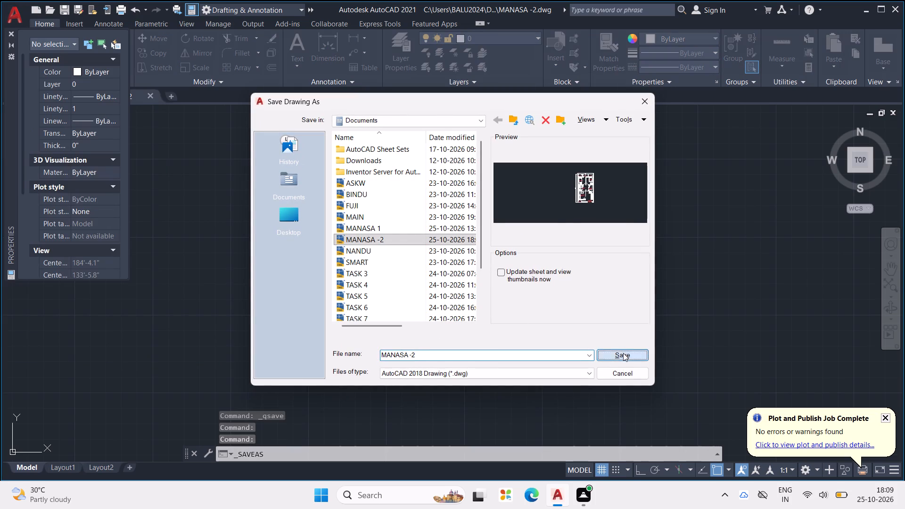
{"action": "left_click", "coordinate": [428, 271]}
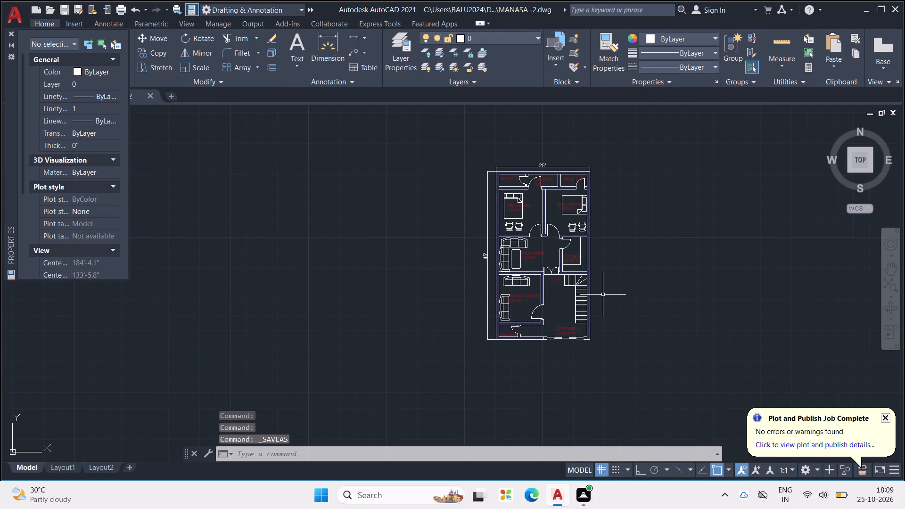
Set up a plot with the AutoCAD PDF (High Quality Print).pc3 plotter and a window plot area enclosing the whole dimensioned floor plan.
{"action": "left_click", "coordinate": [14, 20]}
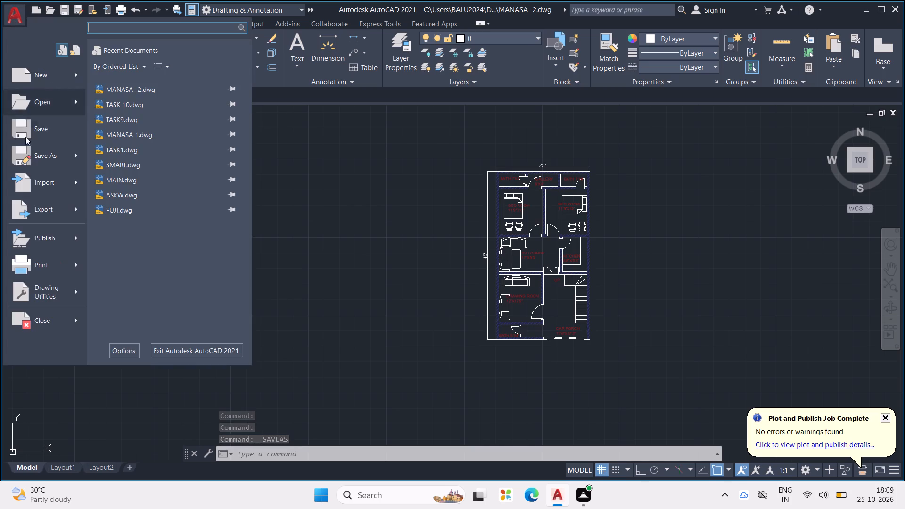
{"action": "left_click", "coordinate": [59, 267]}
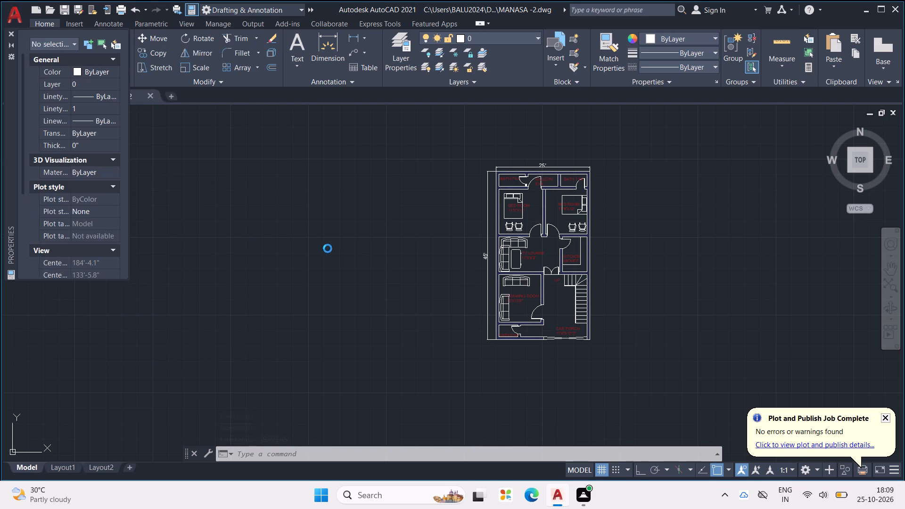
{"action": "left_click", "coordinate": [408, 160]}
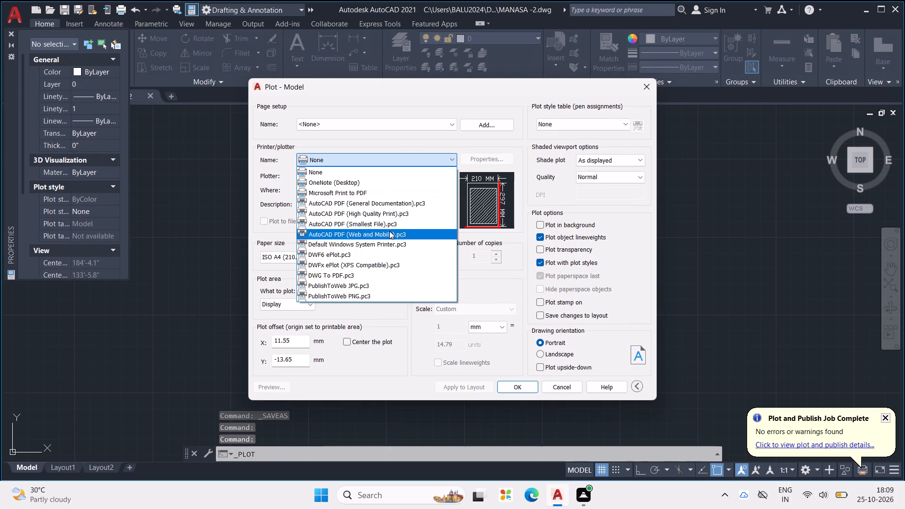
{"action": "left_click", "coordinate": [393, 216]}
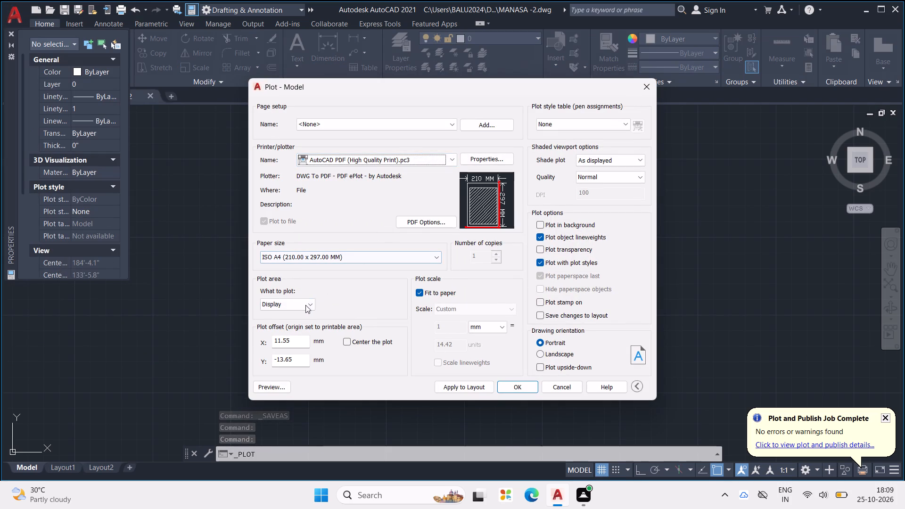
{"action": "left_click", "coordinate": [306, 306]}
{"action": "left_click", "coordinate": [305, 338]}
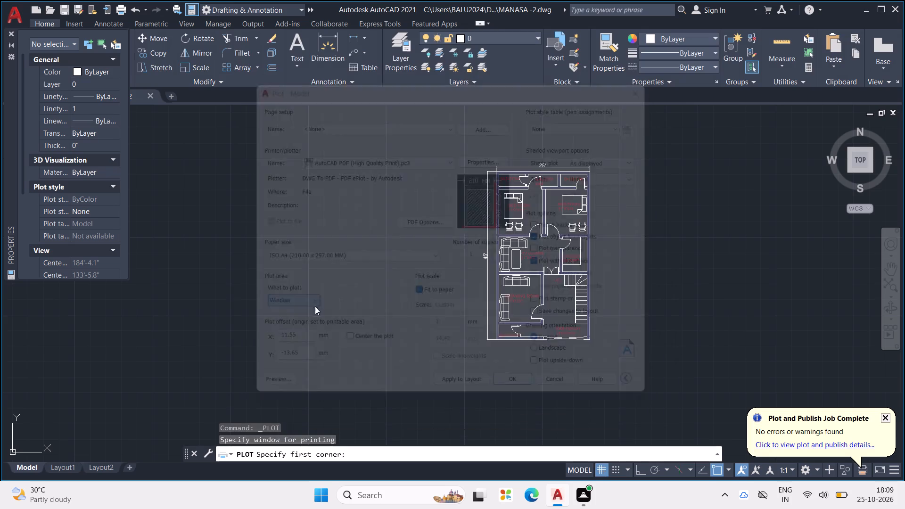
{"action": "left_click", "coordinate": [461, 142]}
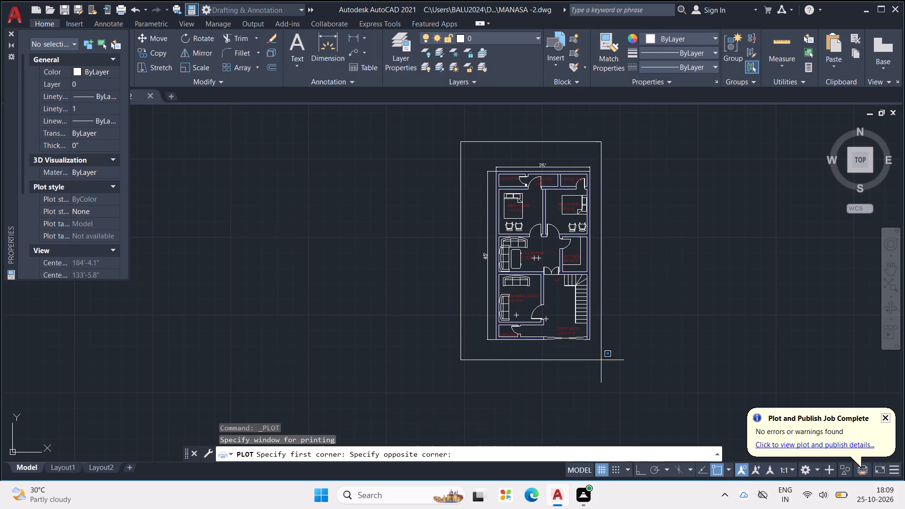
{"action": "left_click", "coordinate": [615, 362]}
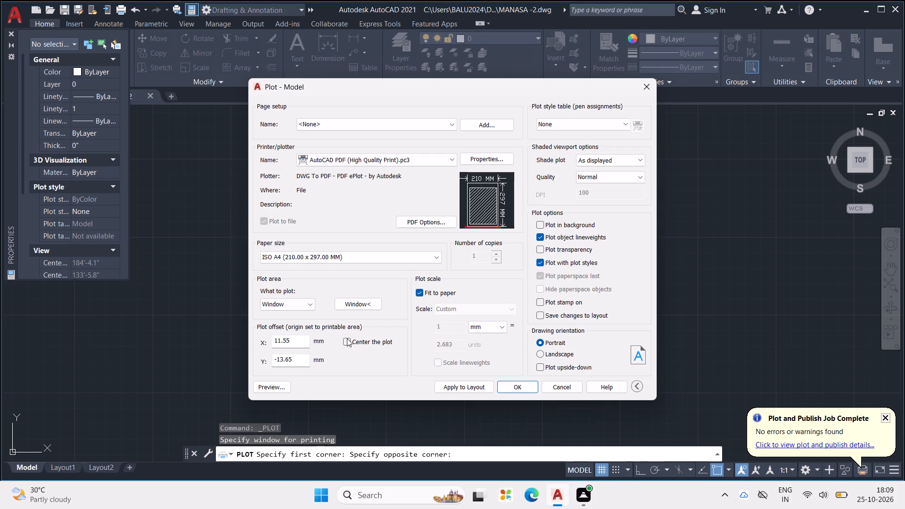
Centre the plot on the sheet, set the plot scale units to inches, and apply the settings to the layout.
{"action": "left_click", "coordinate": [348, 341]}
{"action": "left_click", "coordinate": [485, 327]}
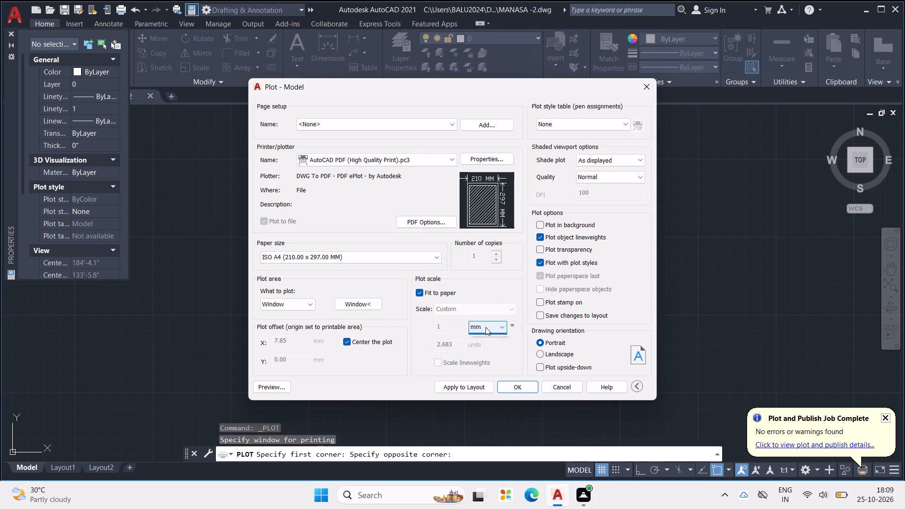
{"action": "left_click", "coordinate": [486, 337]}
{"action": "left_click", "coordinate": [470, 388]}
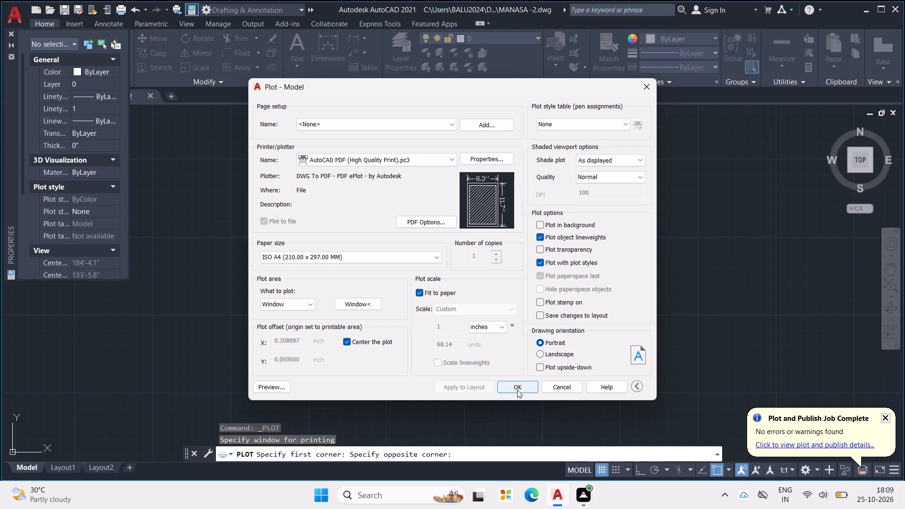
Plot the floor plan to a PDF named MANASA -2-Model.pdf in the Documents folder.
{"action": "left_click", "coordinate": [517, 388]}
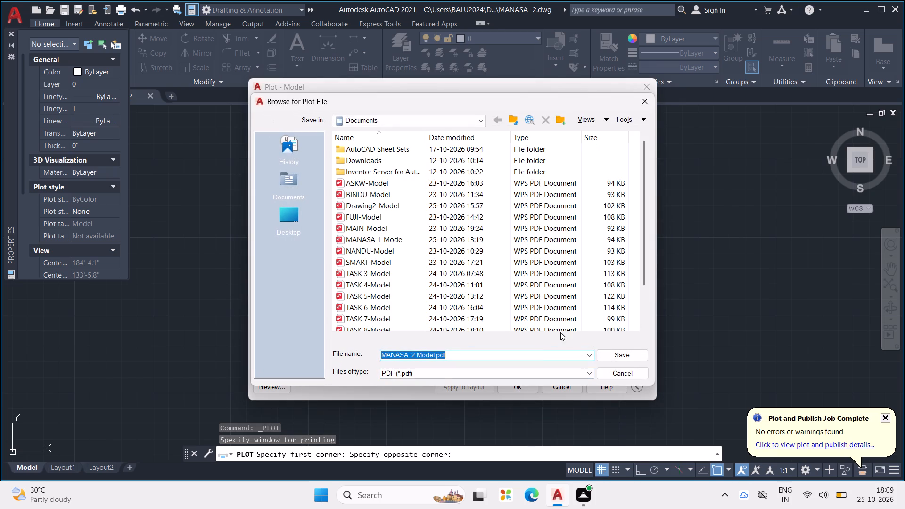
{"action": "left_click", "coordinate": [634, 356]}
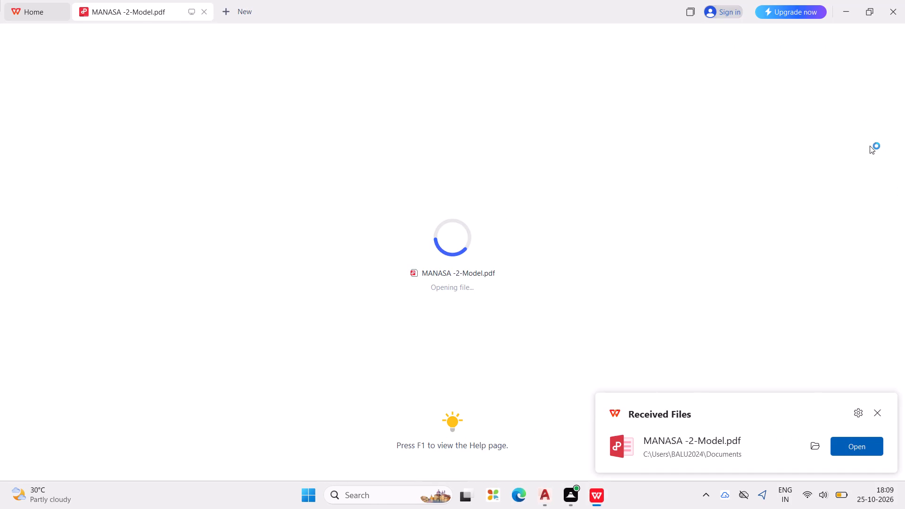
Minimise the WPS Office window with the plotted PDF and the AutoCAD window.
{"action": "left_click", "coordinate": [837, 18]}
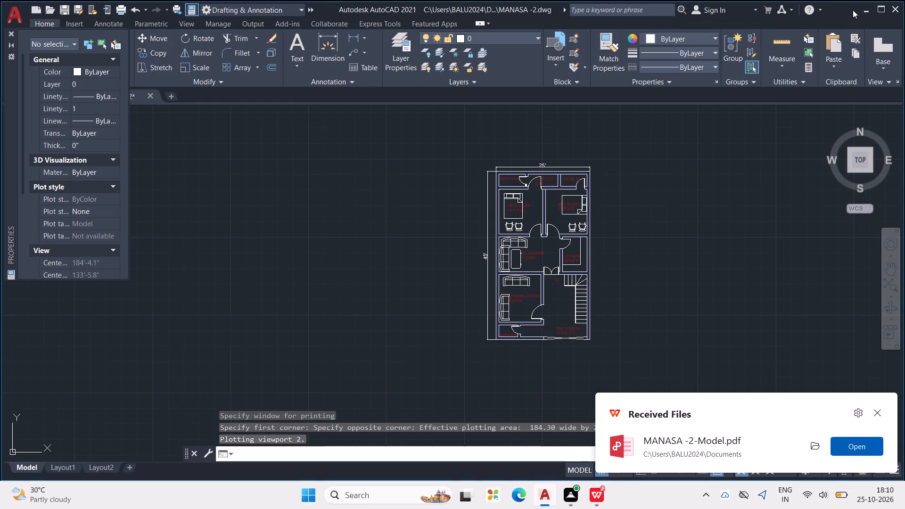
{"action": "left_click", "coordinate": [864, 9]}
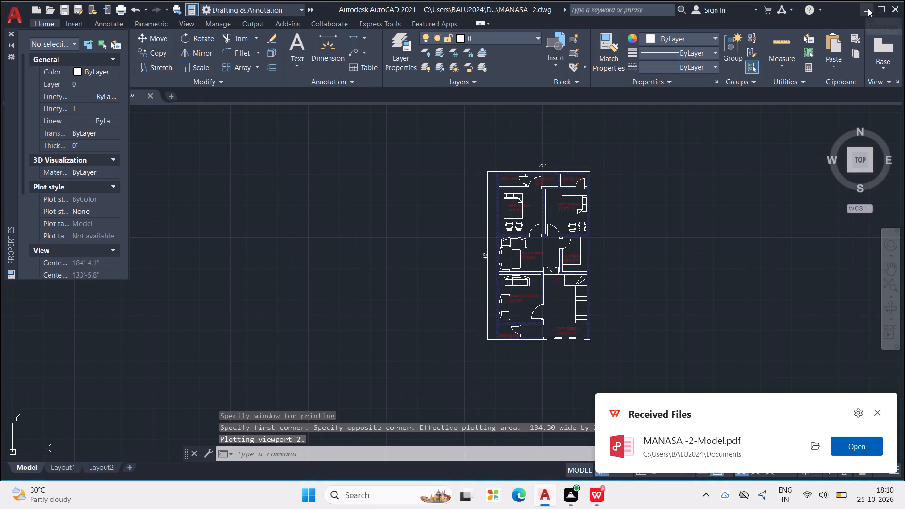